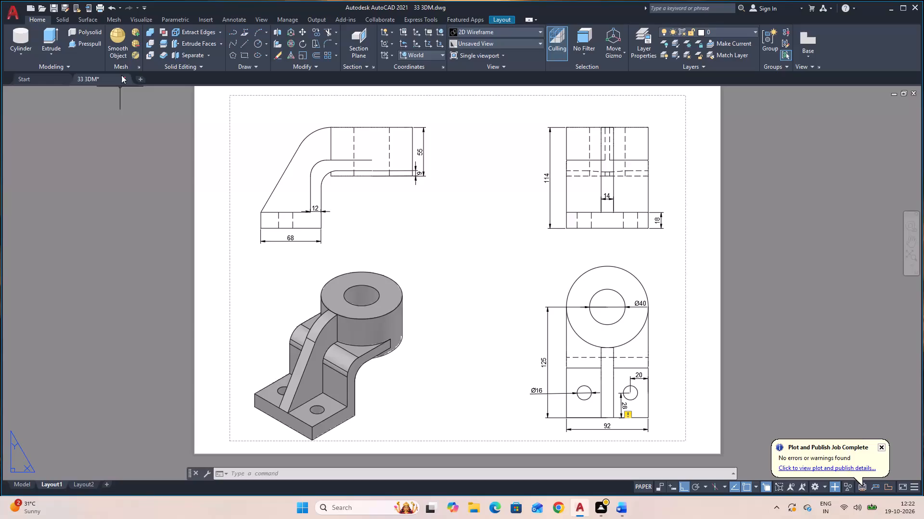
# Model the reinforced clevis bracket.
# Close the 33 3DM drawing and start a new blank drawing.
pyautogui.click(121, 75)
pyautogui.click(484, 273)
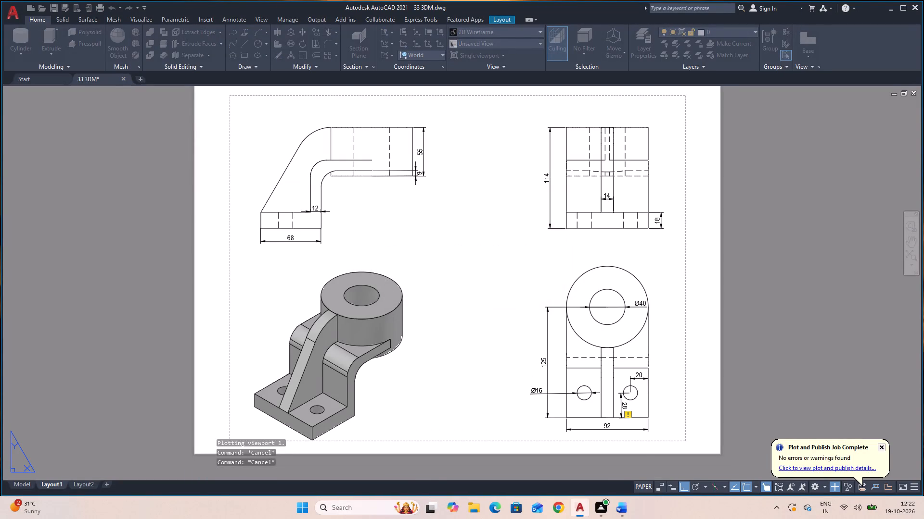
pyautogui.click(215, 196)
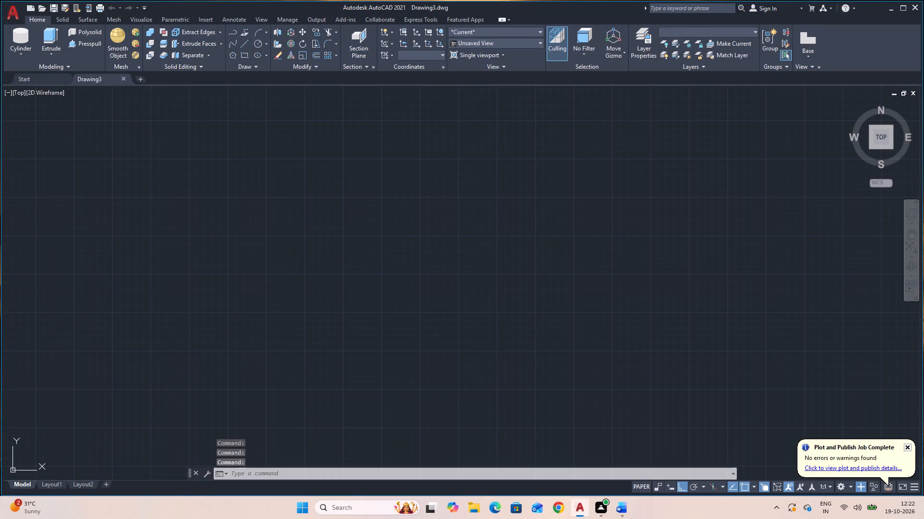
# Set the visual style to Shaded with edges and the view to SE Isometric.
pyautogui.click(521, 34)
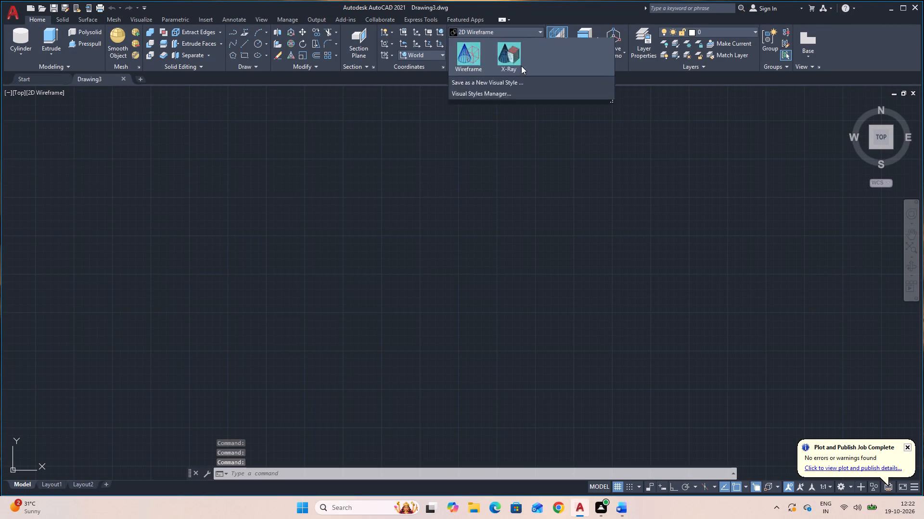
pyautogui.click(515, 94)
pyautogui.click(488, 48)
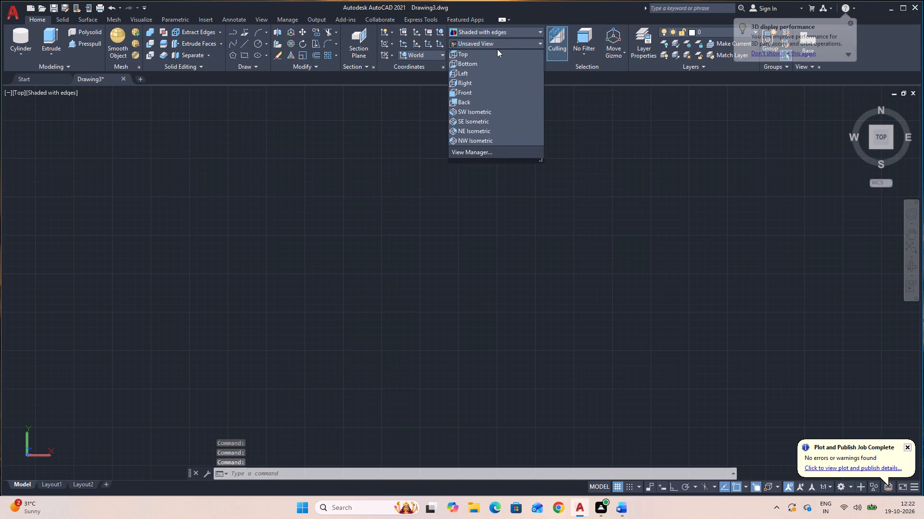
pyautogui.click(505, 124)
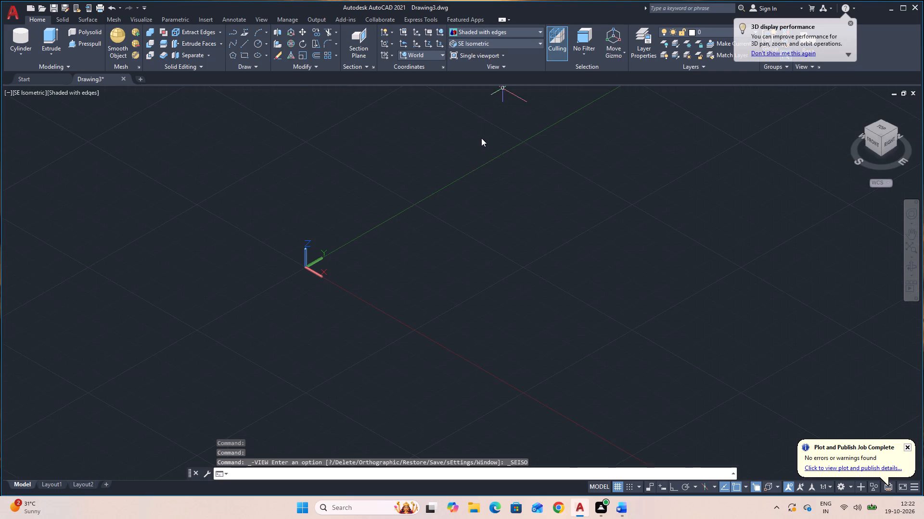
# Create a solid box 145 long, 75 wide and 12 high, with orthogonal drawing turned on.
pyautogui.moveTo(462, 217); pyautogui.dragTo(103, 447, button='middle')
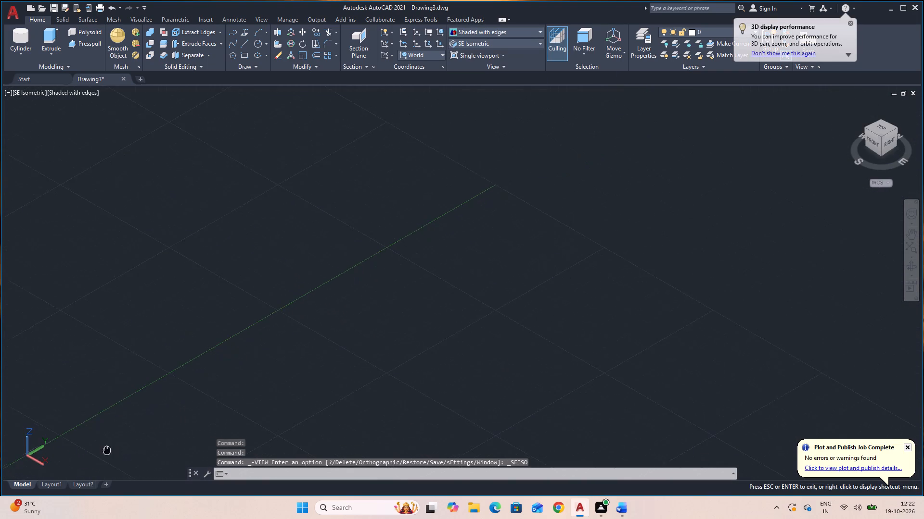
pyautogui.moveTo(103, 447); pyautogui.dragTo(49, 297, button='middle')
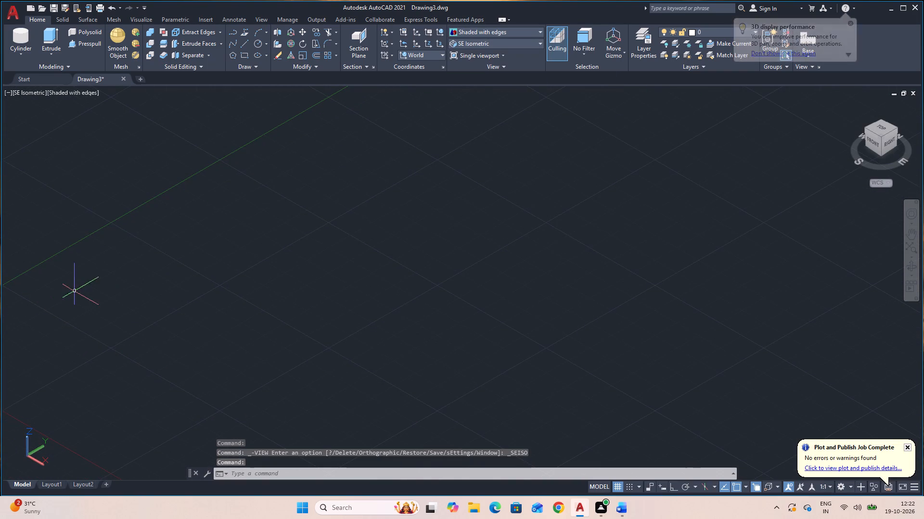
pyautogui.moveTo(105, 292); pyautogui.dragTo(102, 276, button='middle')
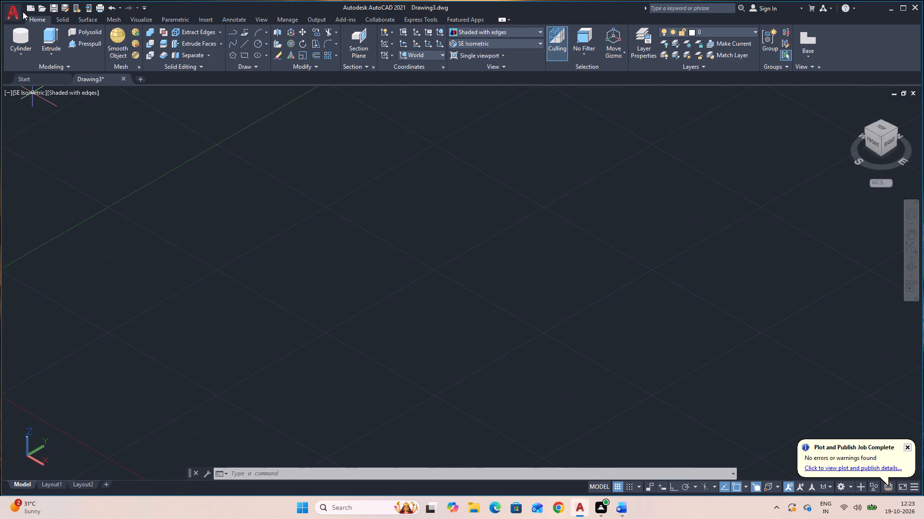
pyautogui.click(26, 56)
pyautogui.click(30, 70)
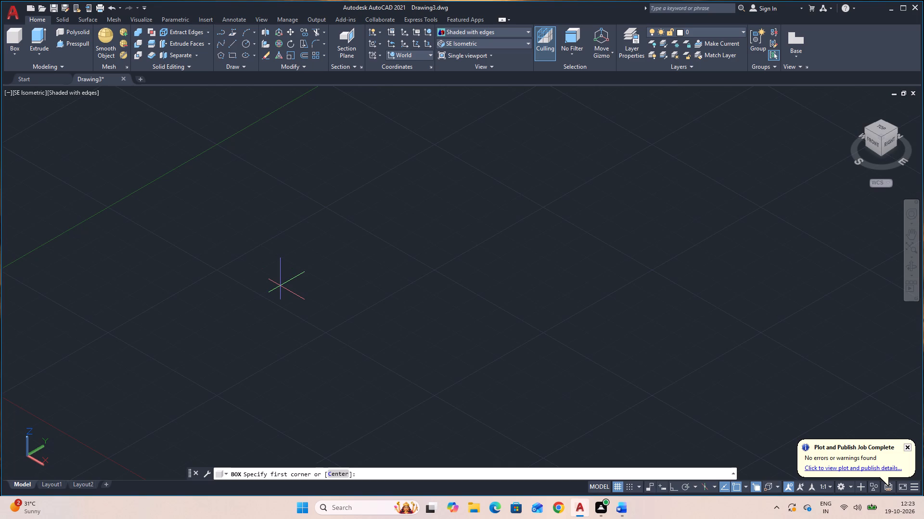
pyautogui.click(249, 238)
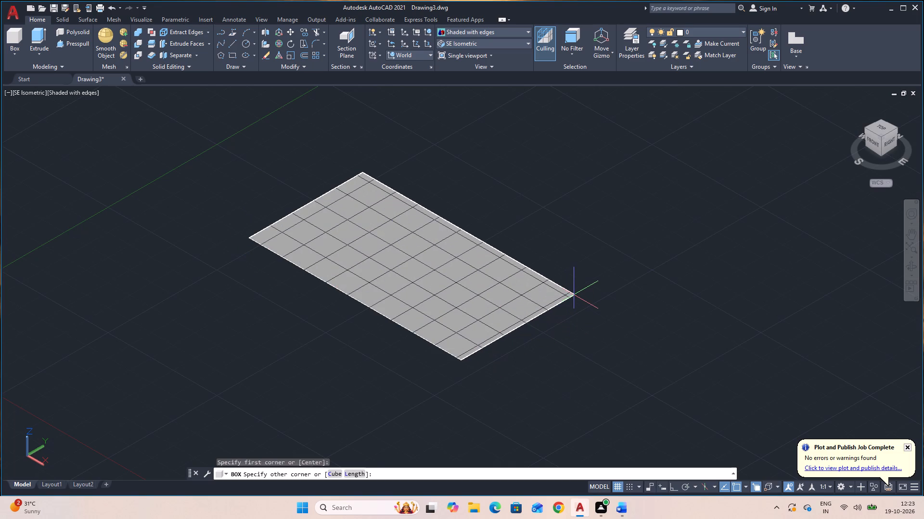
pyautogui.write('L')
pyautogui.press('space')
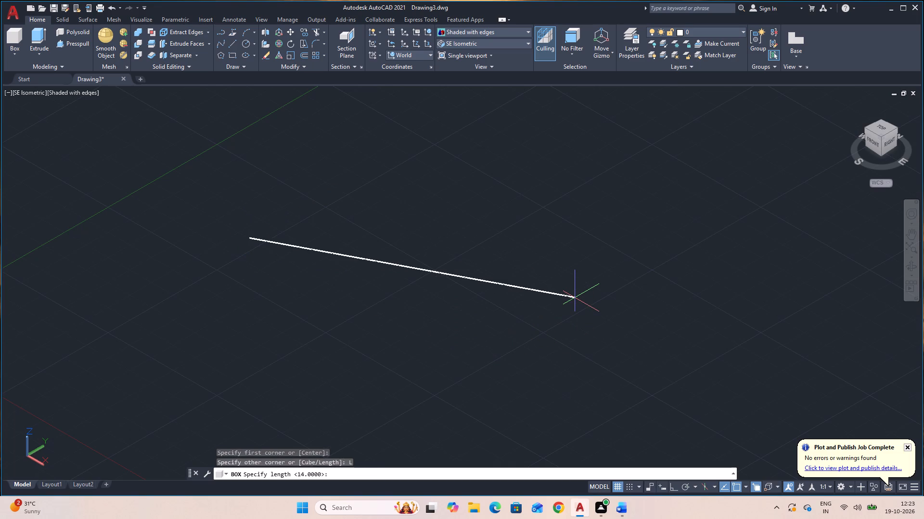
pyautogui.press('F8')
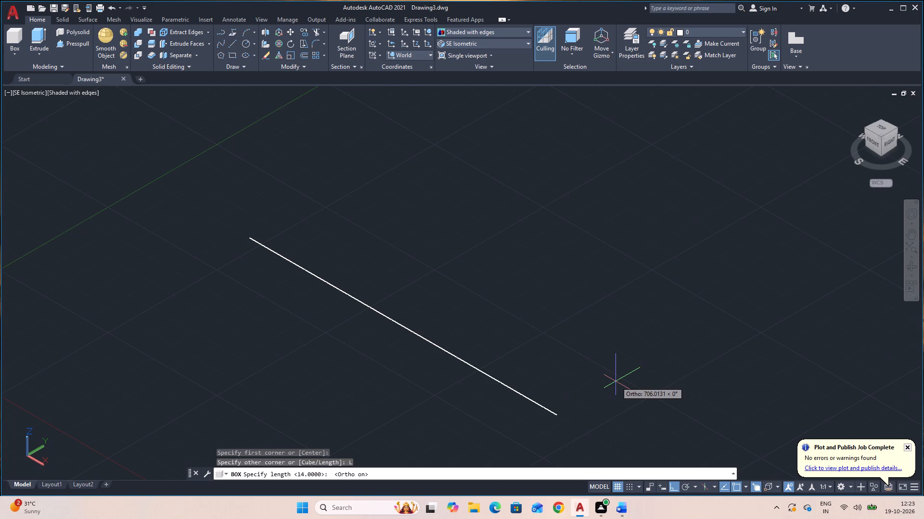
pyautogui.write('145')
pyautogui.press('Return')
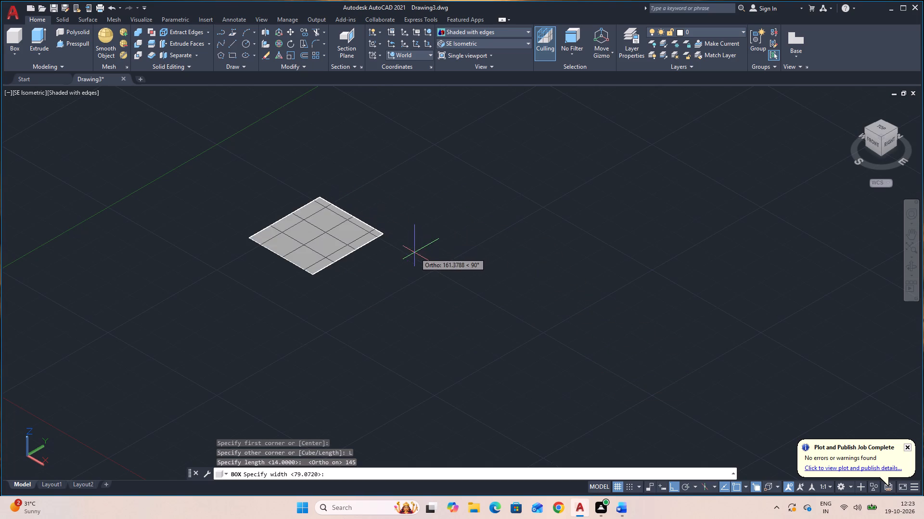
pyautogui.write('75')
pyautogui.press('Return')
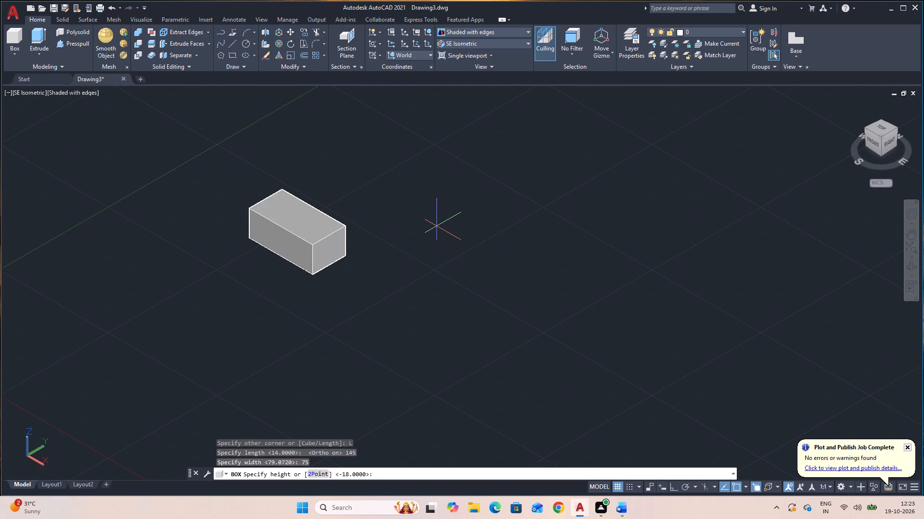
pyautogui.write('12')
pyautogui.press('Return')
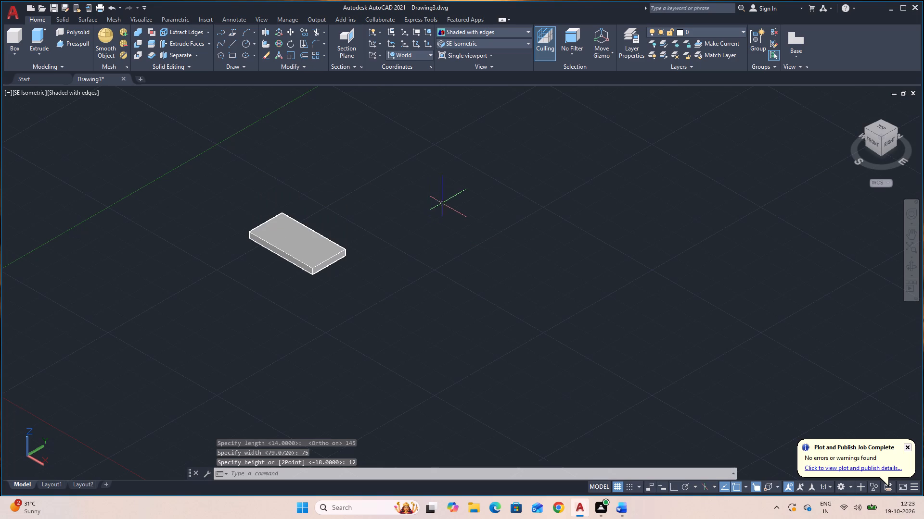
# Draw three connected lines over the box's top edges: one short edge, the front long edge and the other short edge.
pyautogui.scroll(3, 307, 188)
pyautogui.moveTo(319, 248); pyautogui.dragTo(348, 200, button='middle')
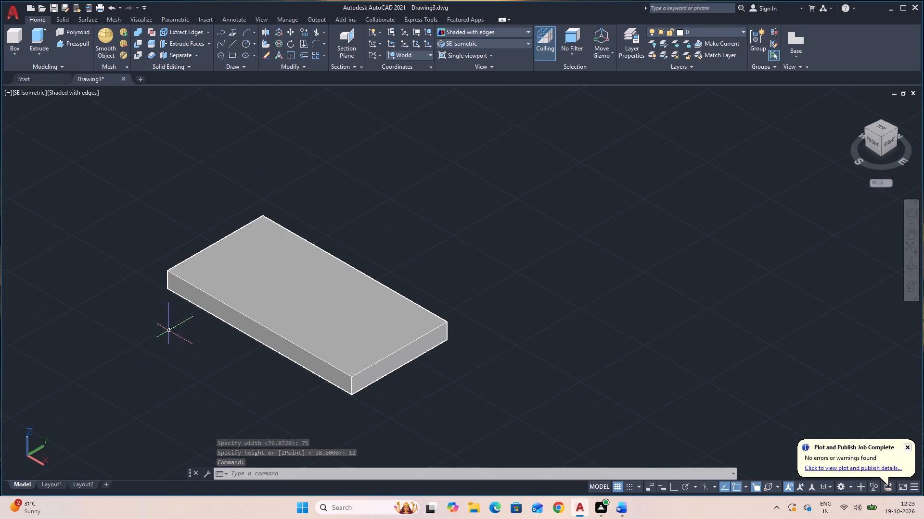
pyautogui.moveTo(150, 394); pyautogui.dragTo(148, 365, button='middle')
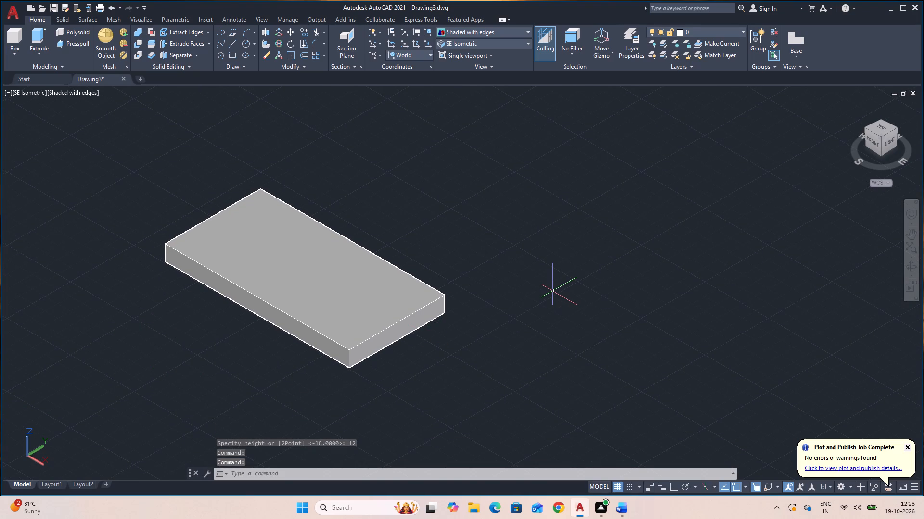
pyautogui.write('L')
pyautogui.press('space')
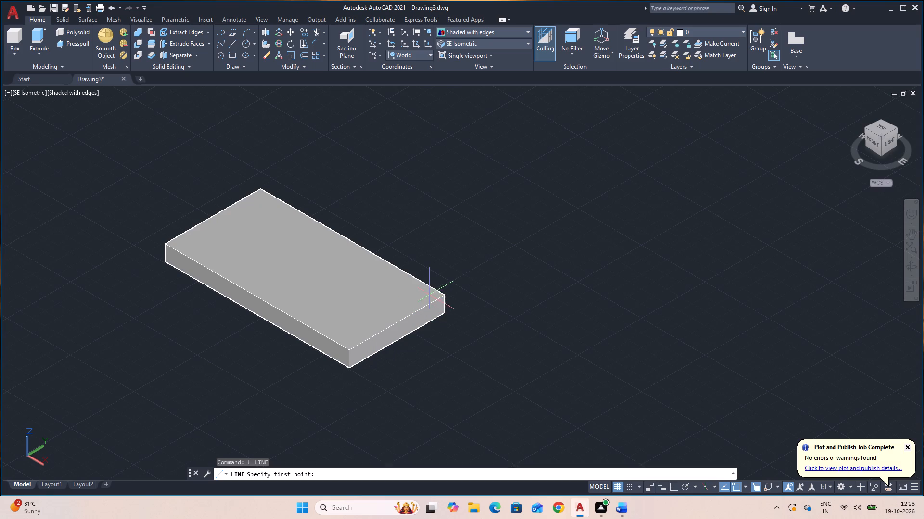
pyautogui.click(443, 295)
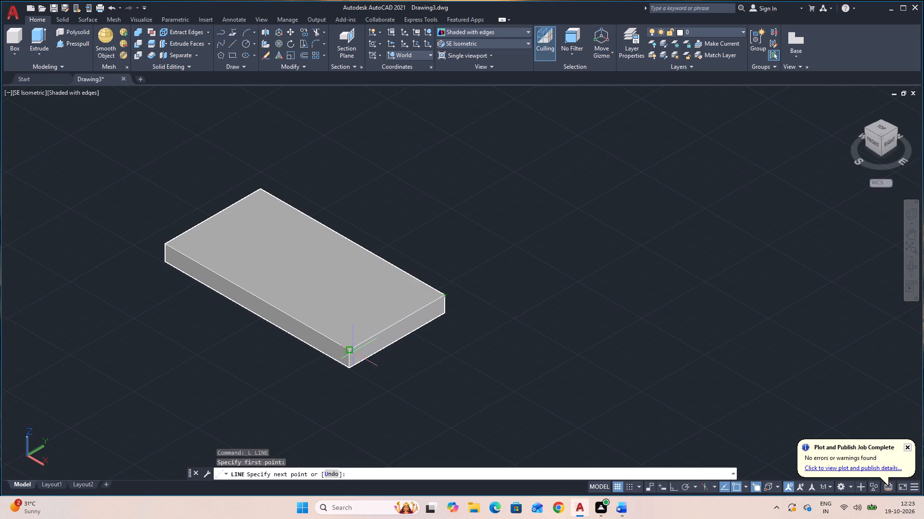
pyautogui.press('F8')
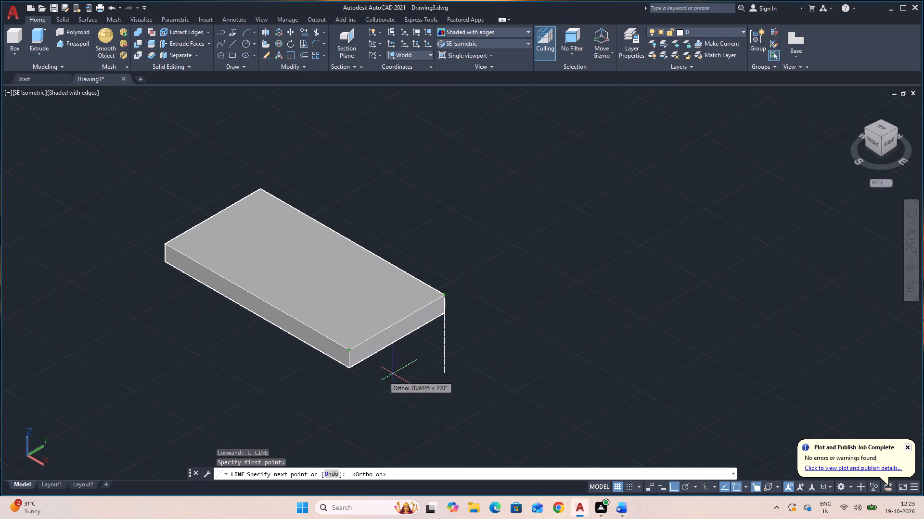
pyautogui.click(349, 351)
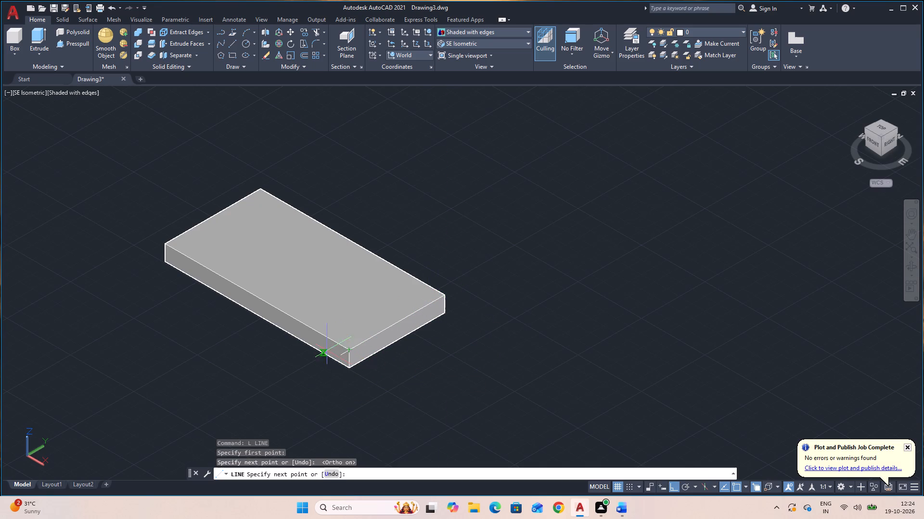
pyautogui.click(167, 245)
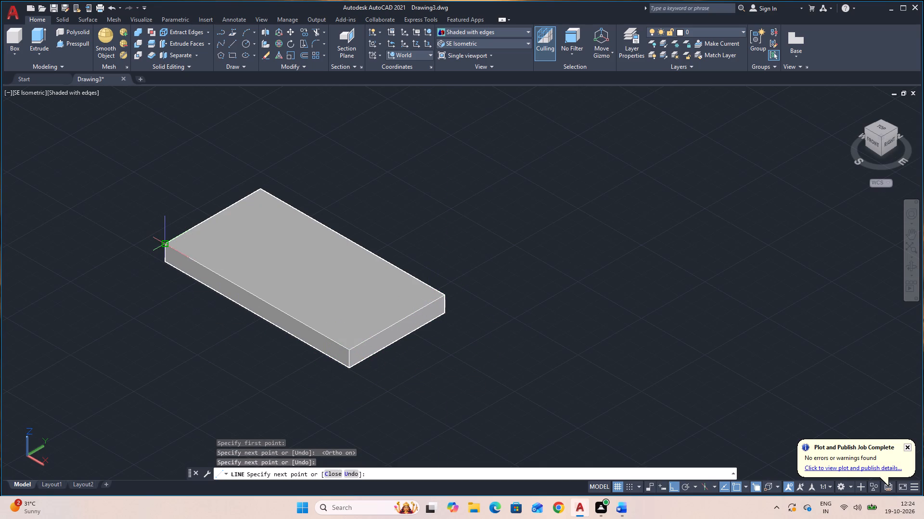
pyautogui.click(264, 191)
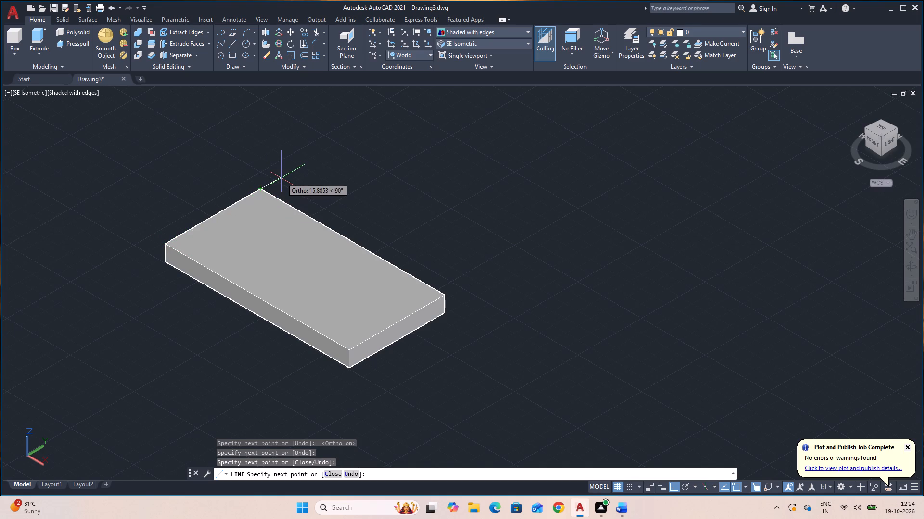
pyautogui.press('Escape')
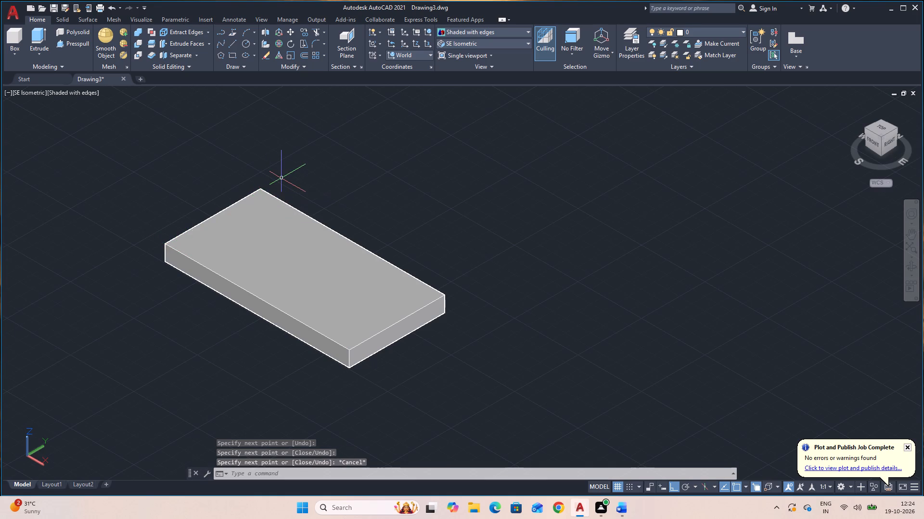
# Move the three traced lines off the box along the Y axis to the empty space behind it.
pyautogui.click(386, 328)
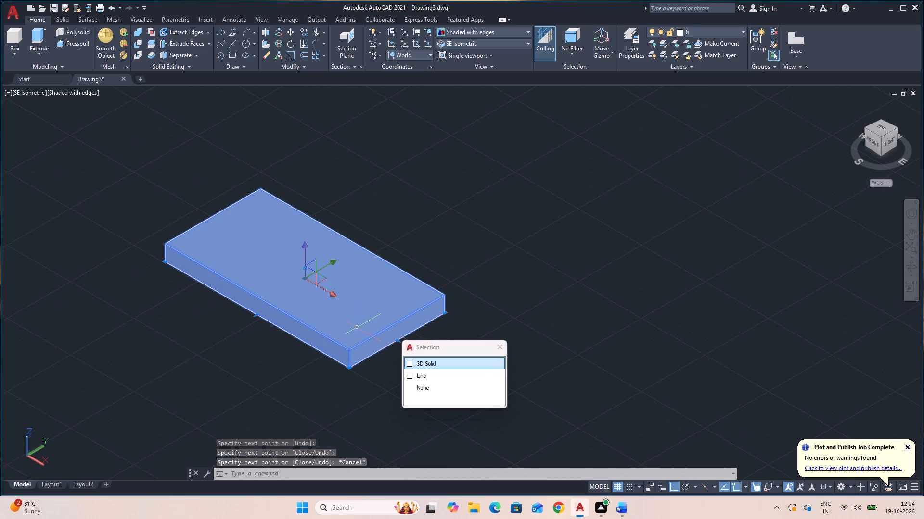
pyautogui.click(414, 374)
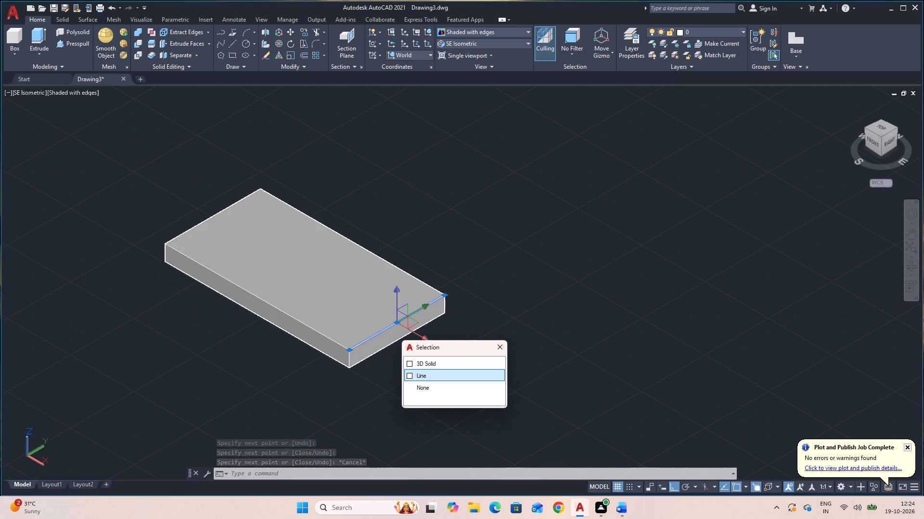
pyautogui.click(308, 325)
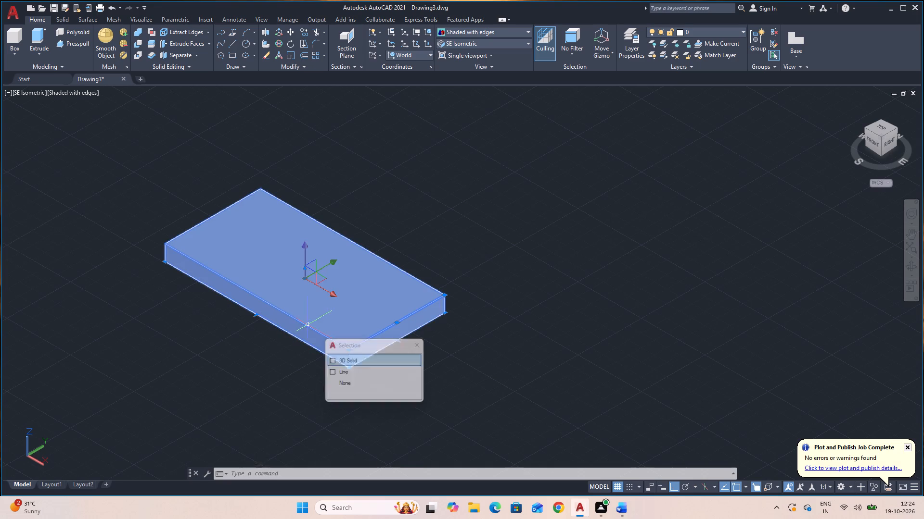
pyautogui.click(342, 370)
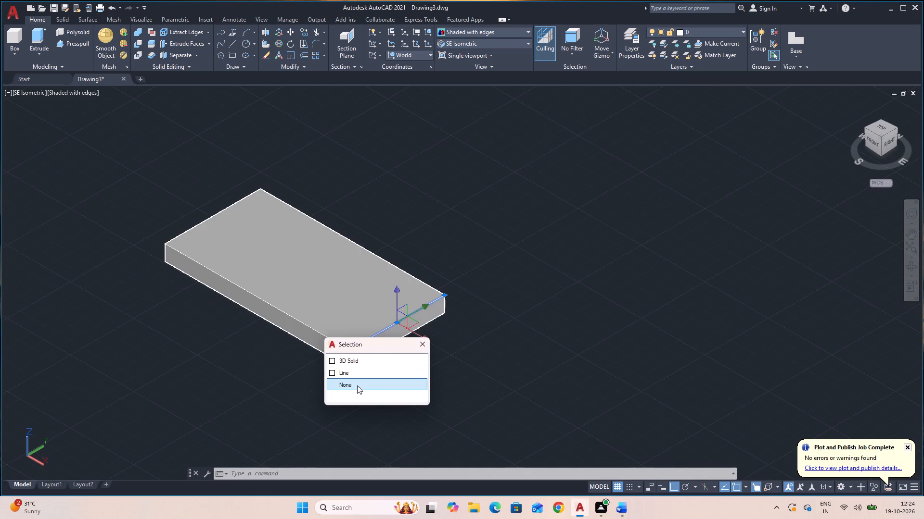
pyautogui.click(350, 371)
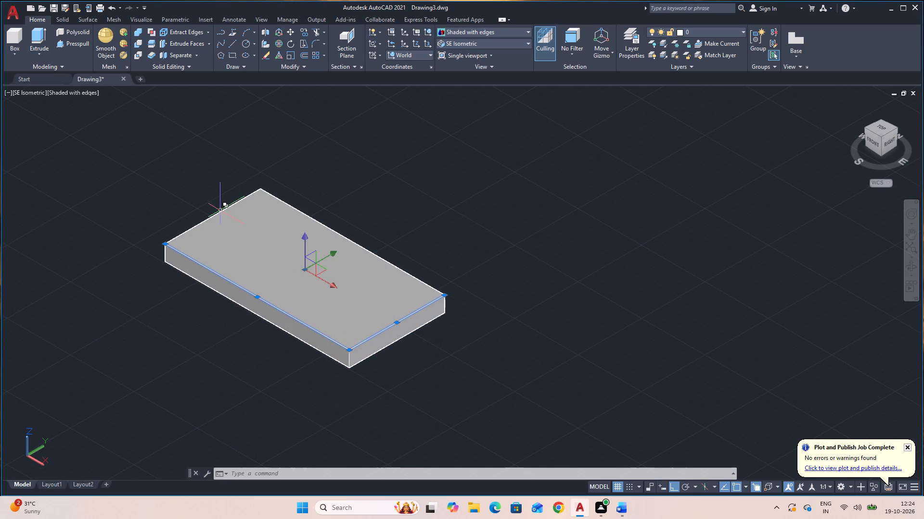
pyautogui.click(220, 210)
pyautogui.click(252, 256)
pyautogui.click(253, 257)
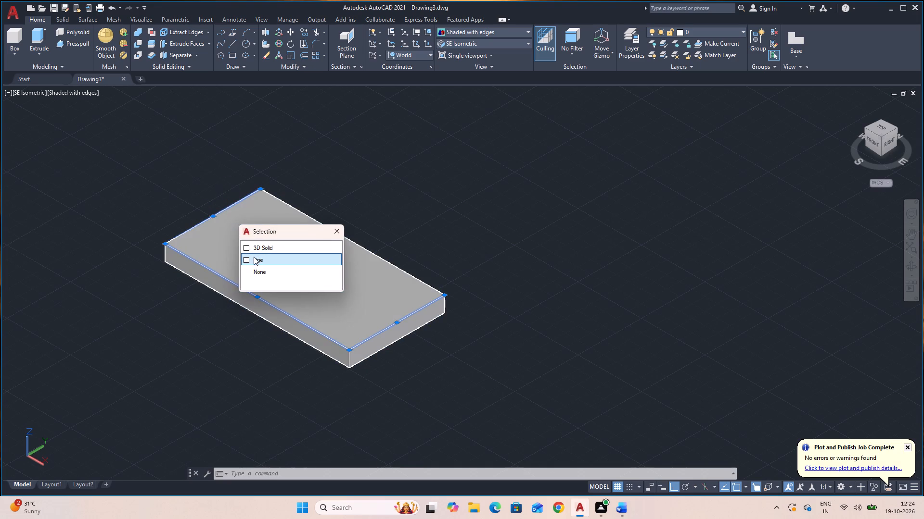
pyautogui.click(255, 259)
pyautogui.write('M')
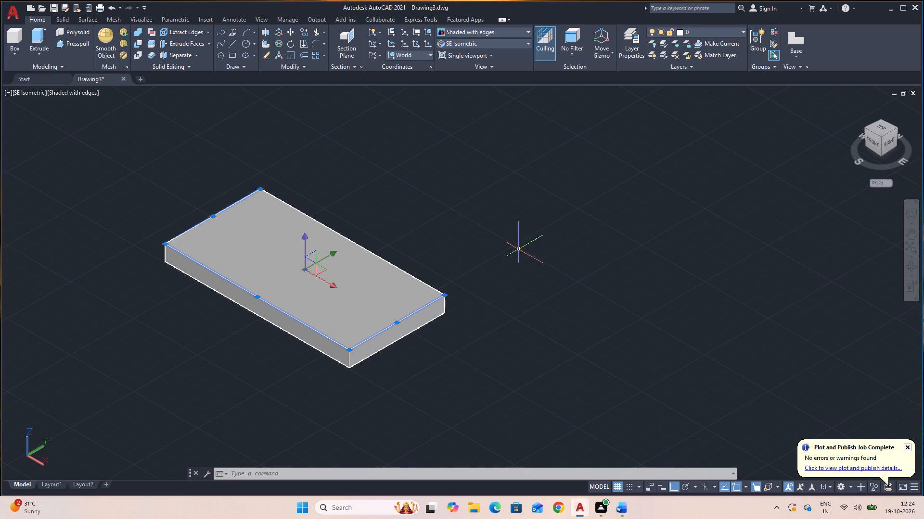
pyautogui.press('space')
pyautogui.click(447, 297)
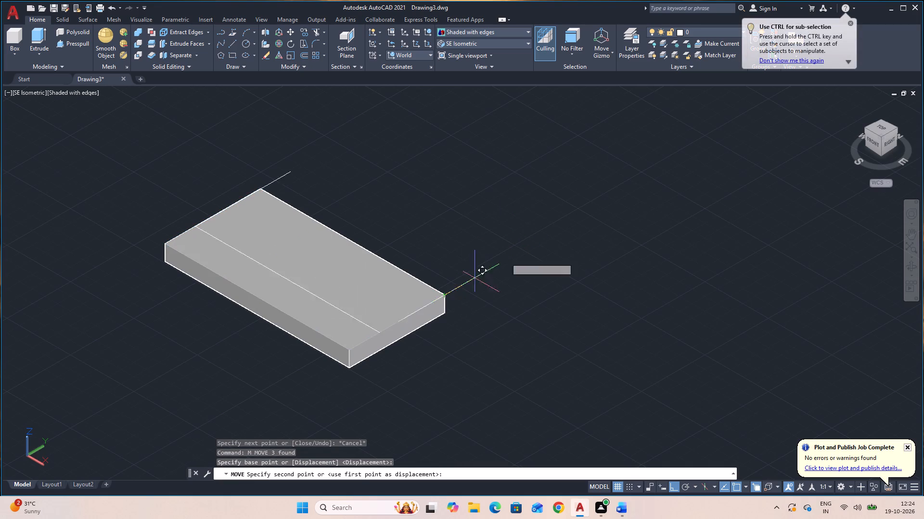
pyautogui.click(650, 146)
# Fillet both corners of the traced three-line outline with a radius of 25.
pyautogui.moveTo(378, 262); pyautogui.dragTo(345, 379, button='middle')
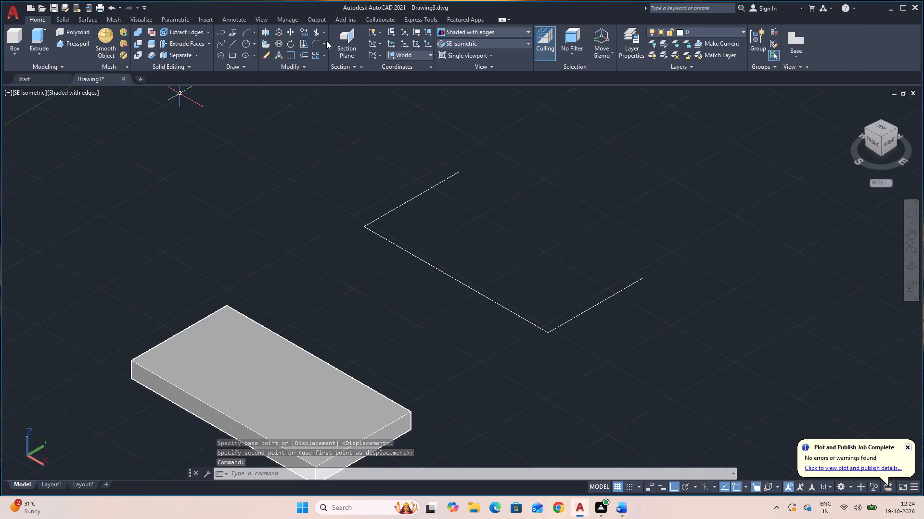
pyautogui.click(311, 46)
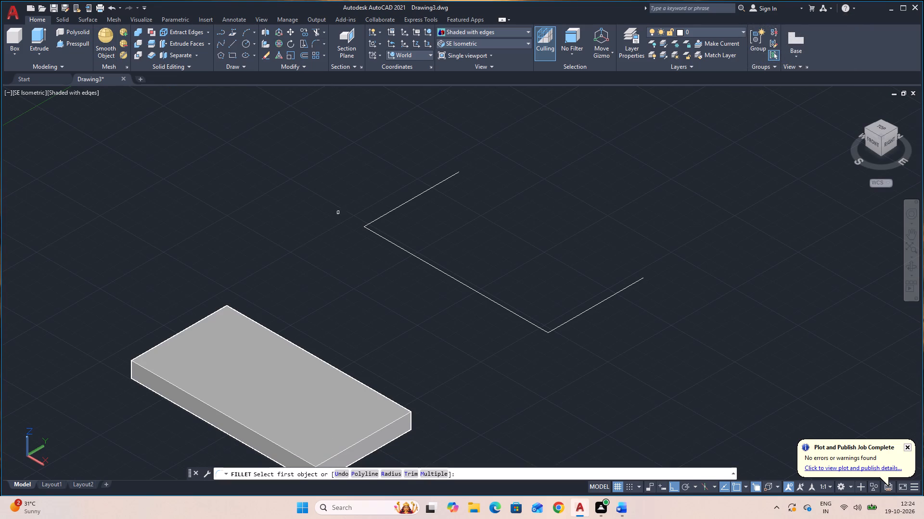
pyautogui.click(396, 472)
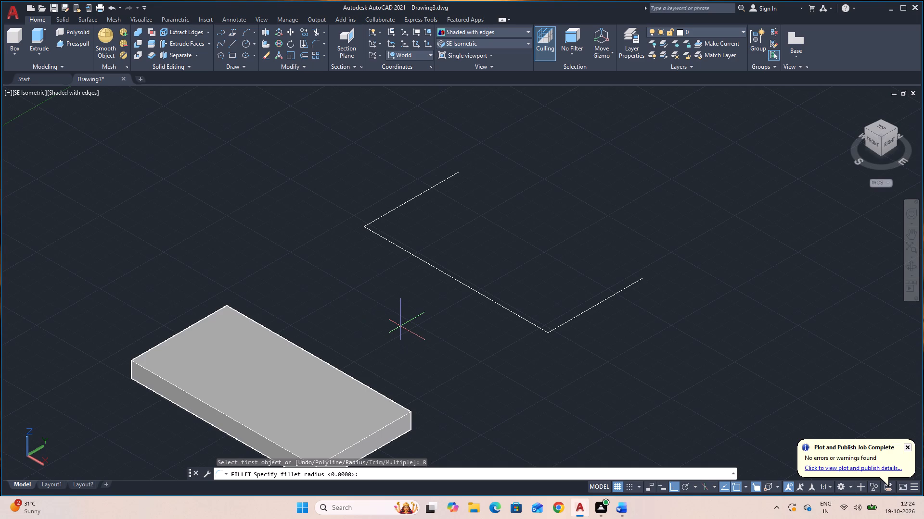
pyautogui.write('25')
pyautogui.press('Return')
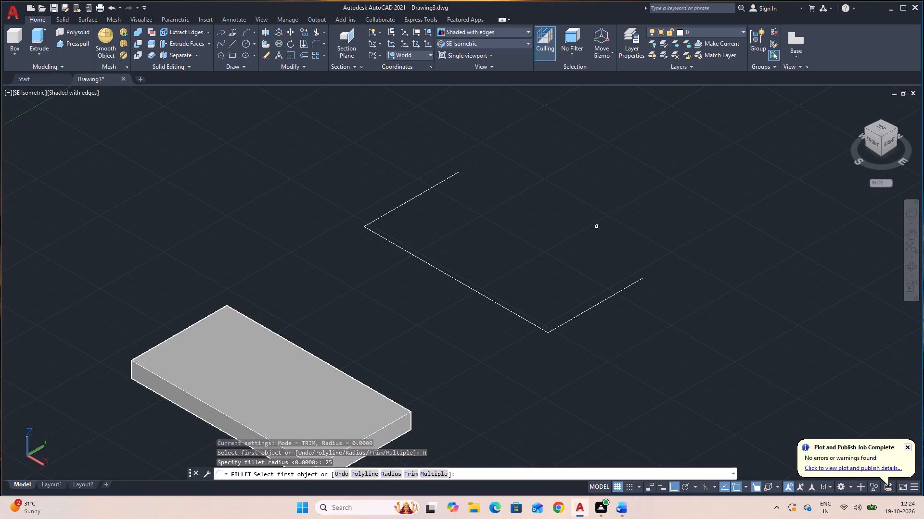
pyautogui.click(398, 206)
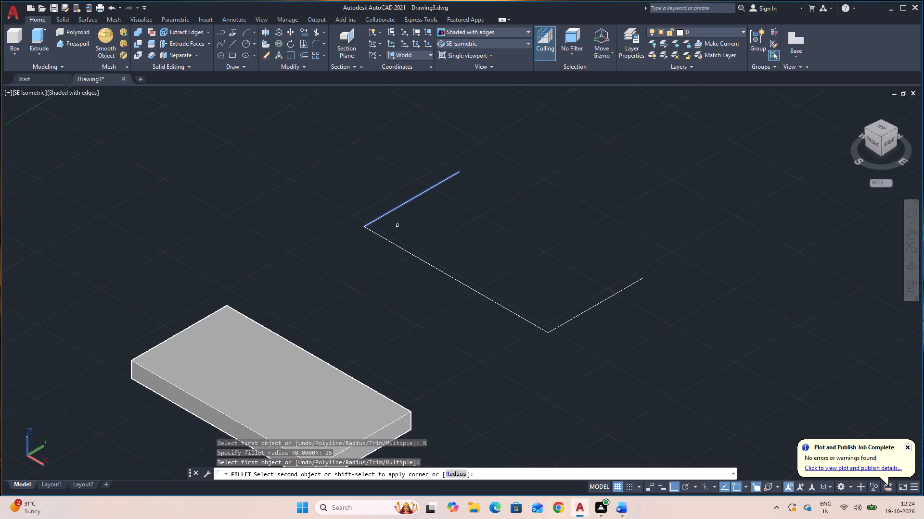
pyautogui.click(395, 245)
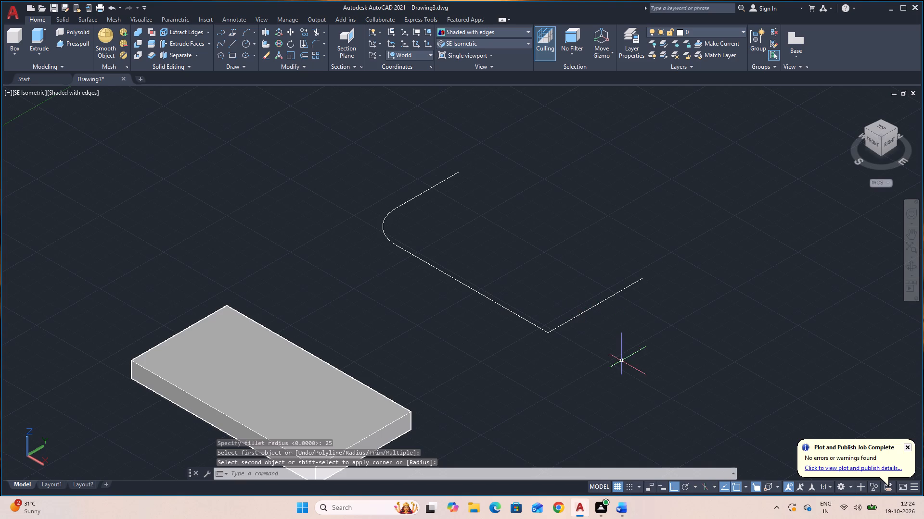
pyautogui.press('space')
pyautogui.click(588, 310)
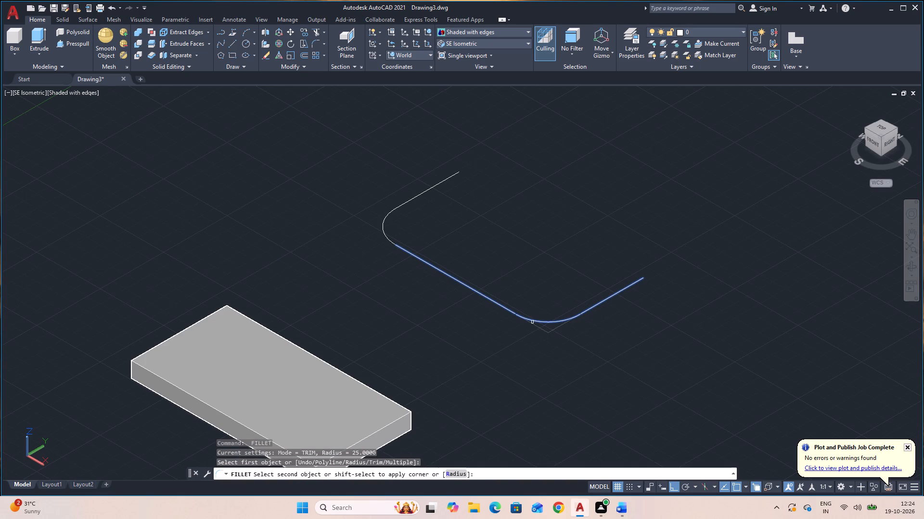
pyautogui.click(529, 322)
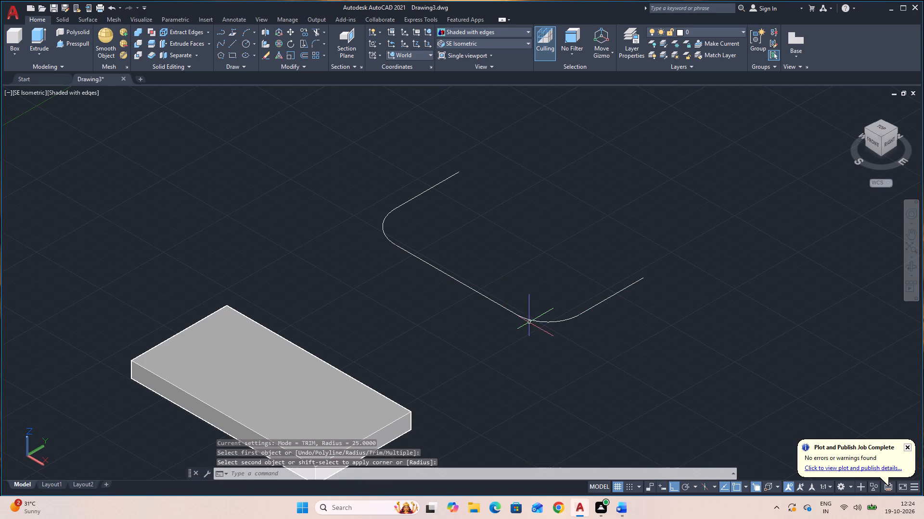
# Join the filleted outline's lines and arcs into a single polyline.
pyautogui.click(608, 369)
pyautogui.click(373, 156)
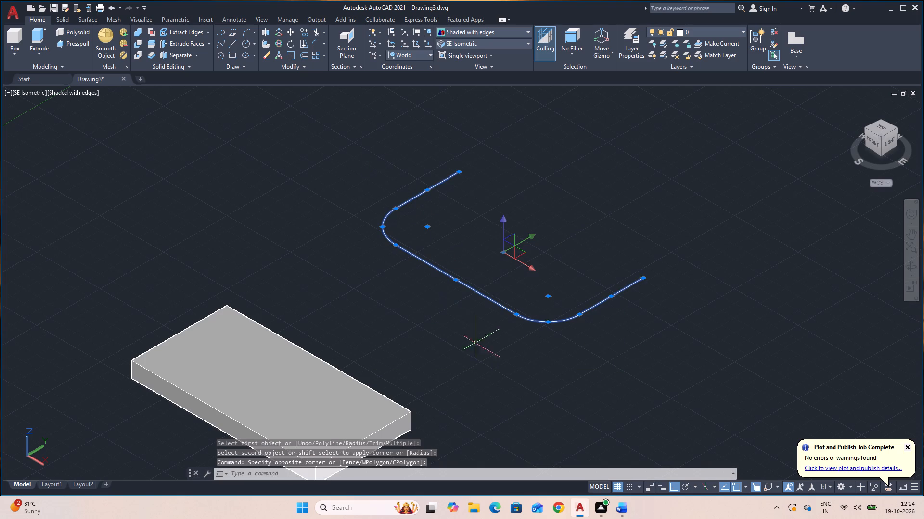
pyautogui.write('J')
pyautogui.press('space')
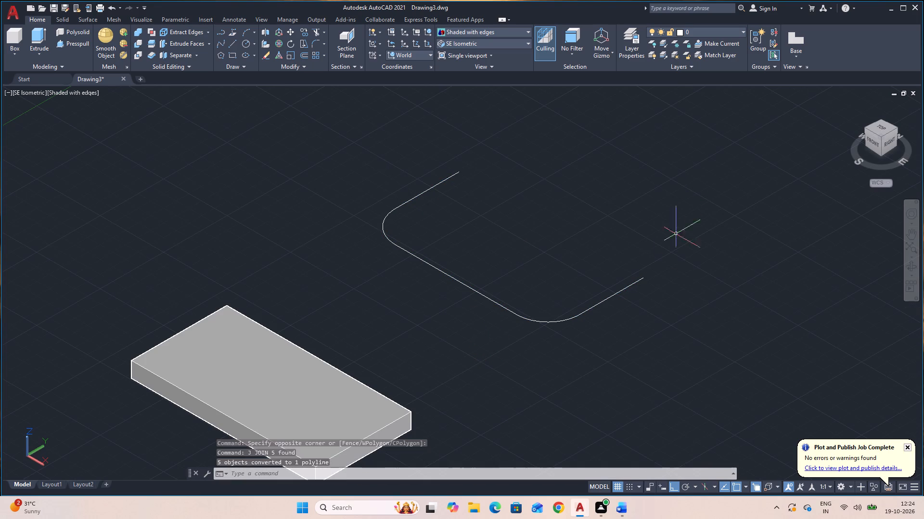
# Move the joined polyline from its open back endpoint onto the matching back corner of the plate's top face.
pyautogui.click(600, 345)
pyautogui.click(542, 271)
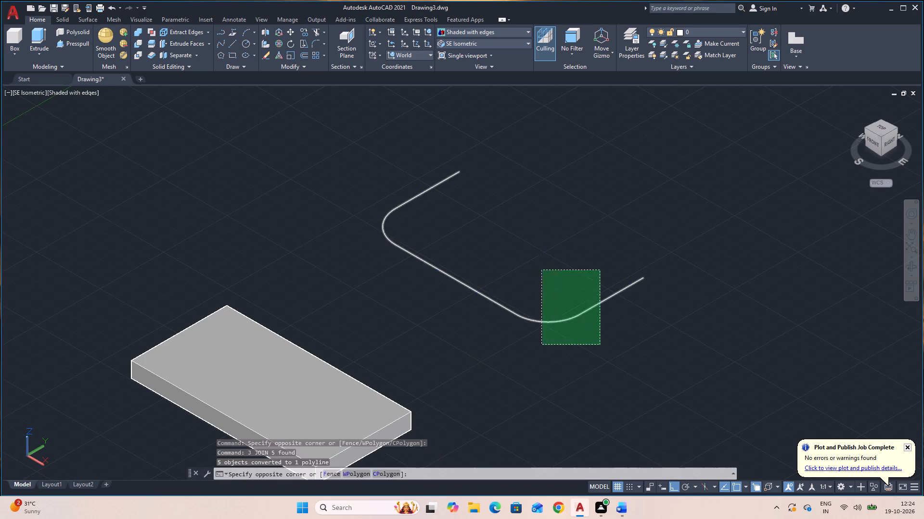
pyautogui.write('M')
pyautogui.press('space')
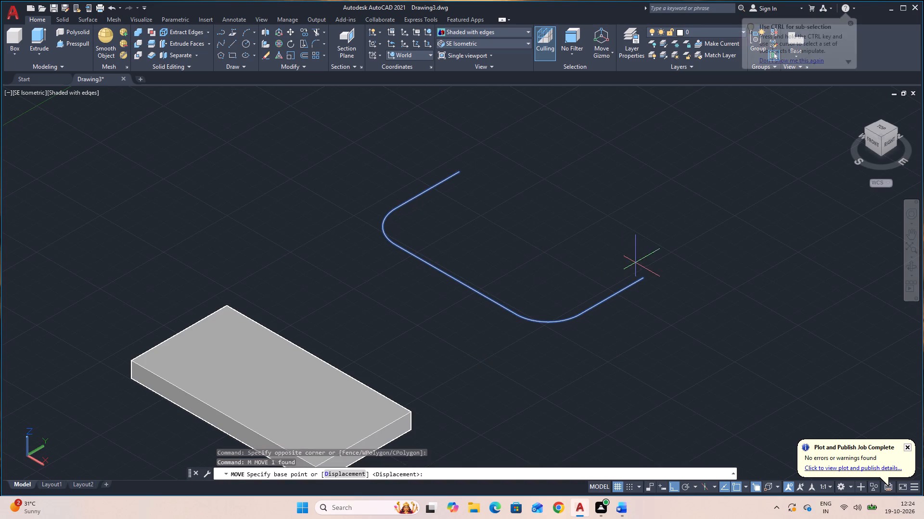
pyautogui.click(644, 278)
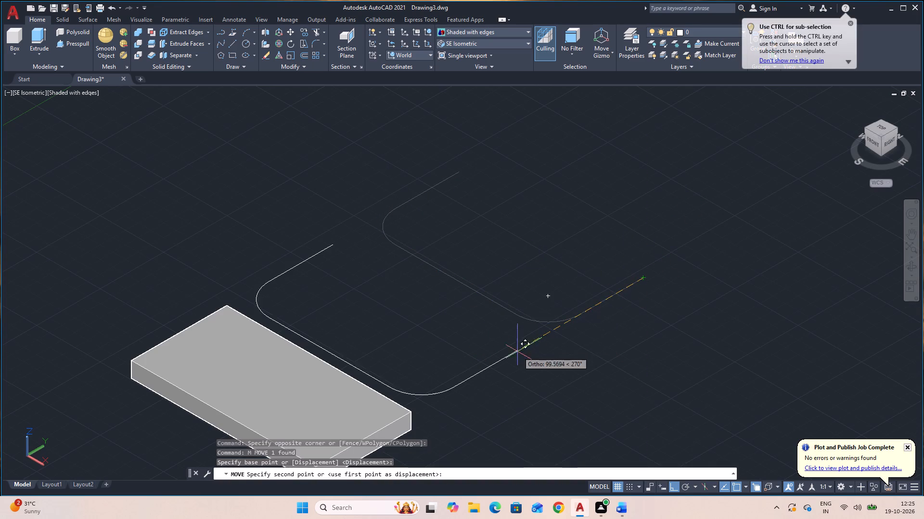
pyautogui.moveTo(500, 357); pyautogui.dragTo(590, 228, button='middle')
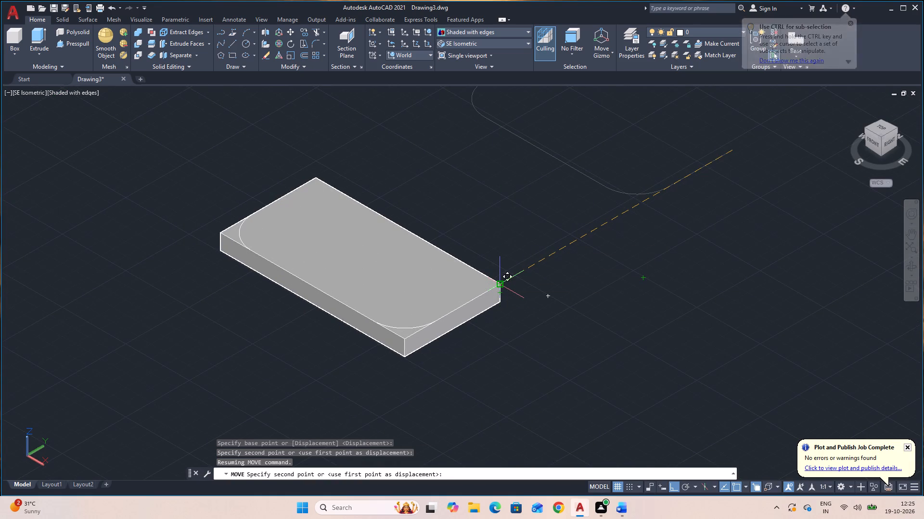
pyautogui.click(498, 284)
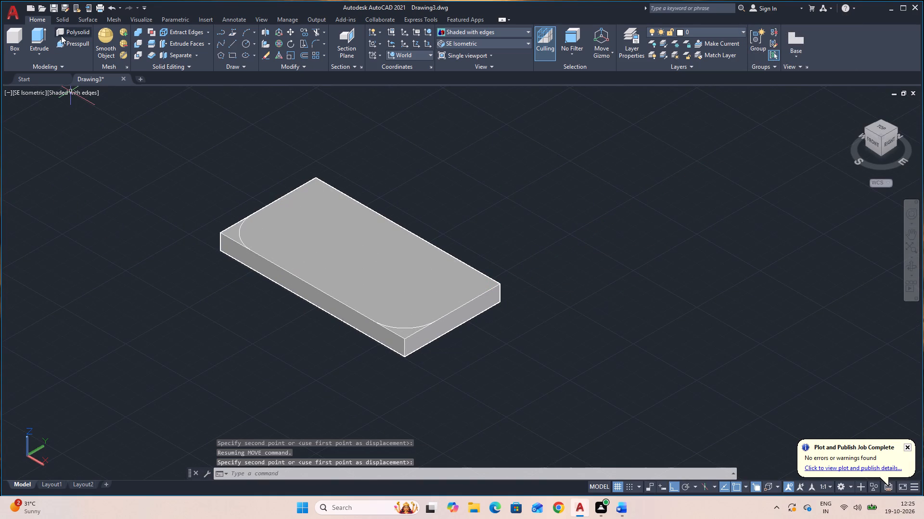
# Presspull the two front corner areas outside the polyline down through the plate to round its corners.
pyautogui.click(71, 42)
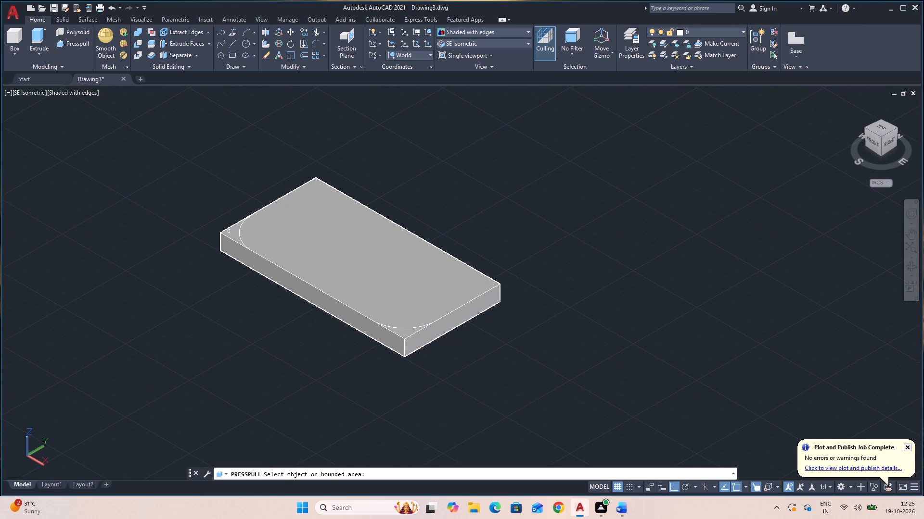
pyautogui.click(233, 235)
pyautogui.click(191, 339)
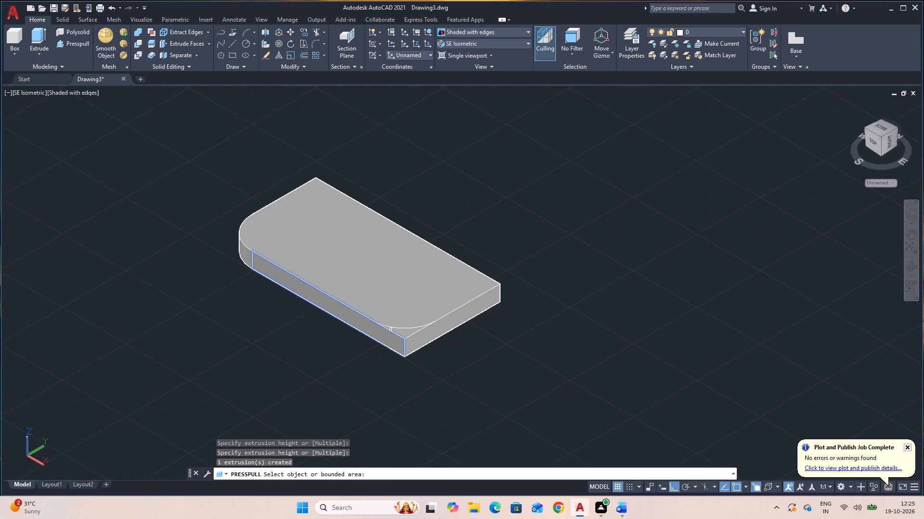
pyautogui.click(404, 332)
pyautogui.click(408, 414)
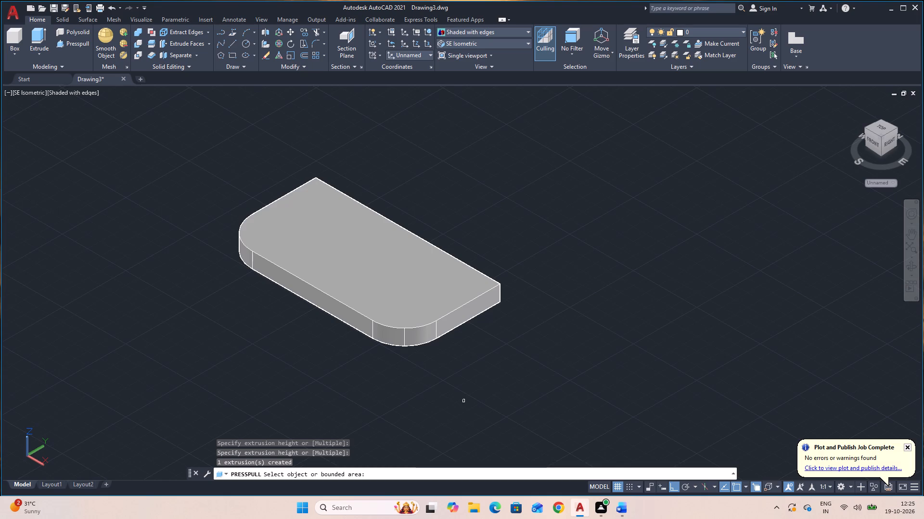
pyautogui.press('Escape')
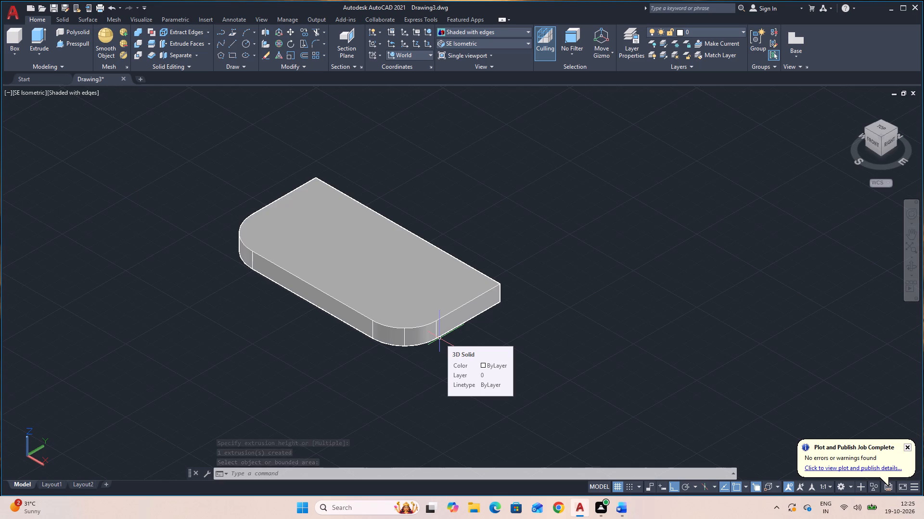
pyautogui.press('Escape')
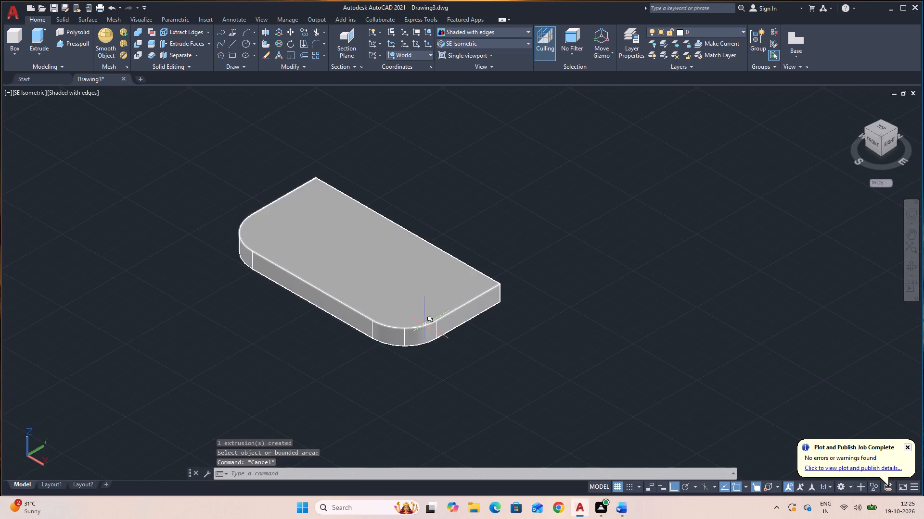
# Move the outline polyline off the plate along the Y axis to the empty space behind it.
pyautogui.click(425, 325)
pyautogui.click(514, 370)
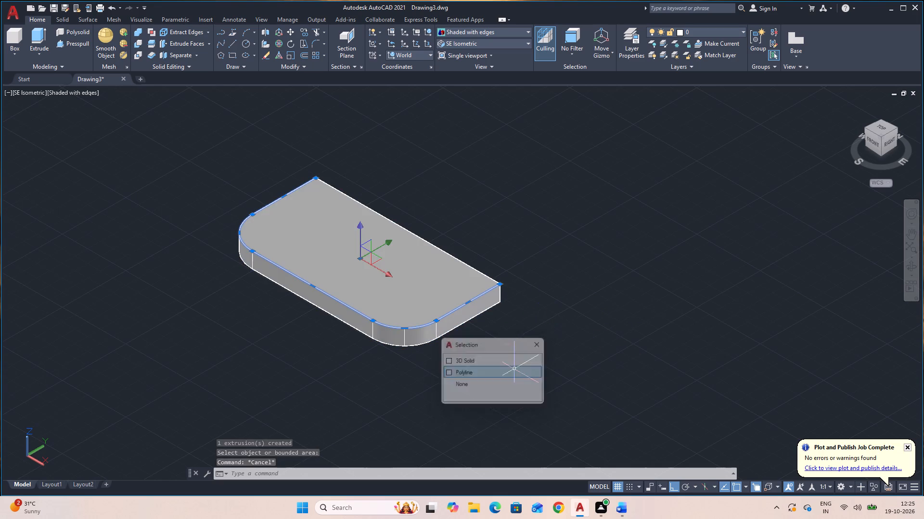
pyautogui.write('M')
pyautogui.press('space')
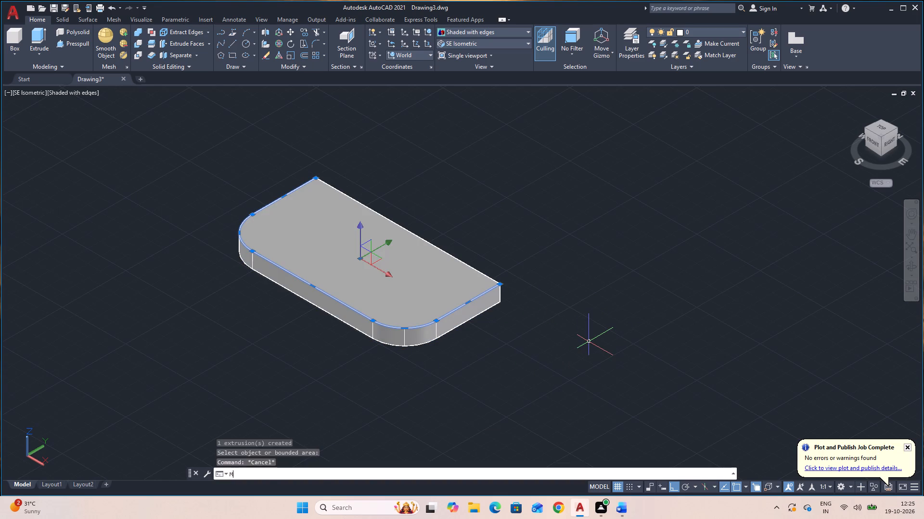
pyautogui.click(500, 282)
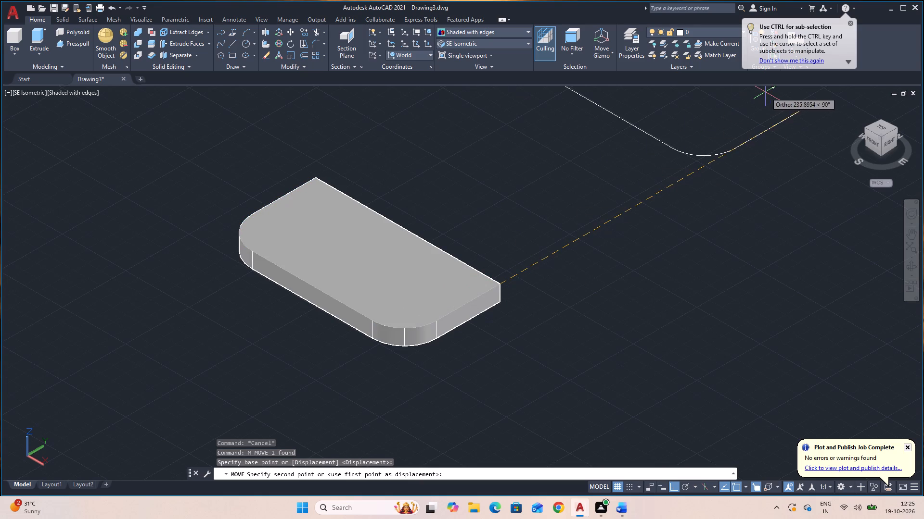
pyautogui.click(816, 112)
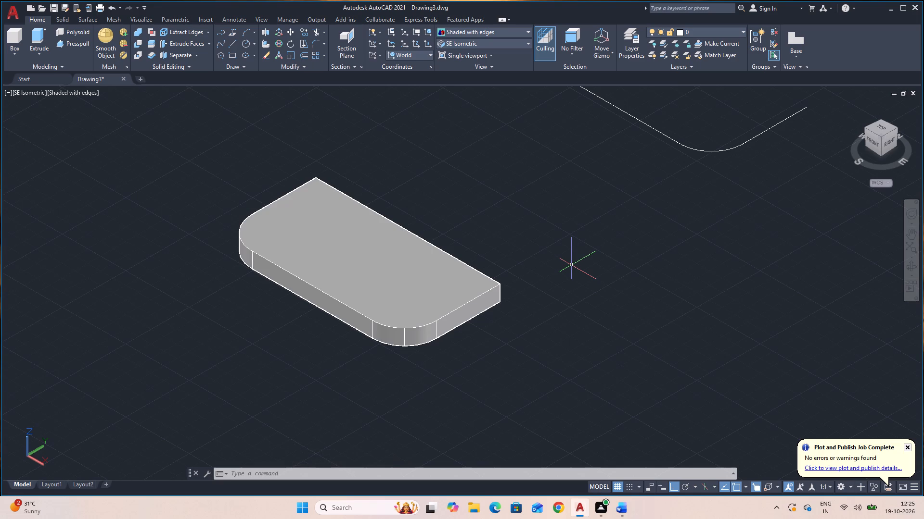
# Draw a notch outline 20 wide and 10 high on the front face, starting 10 from the bottom edge's midpoint.
pyautogui.write('L')
pyautogui.press('space')
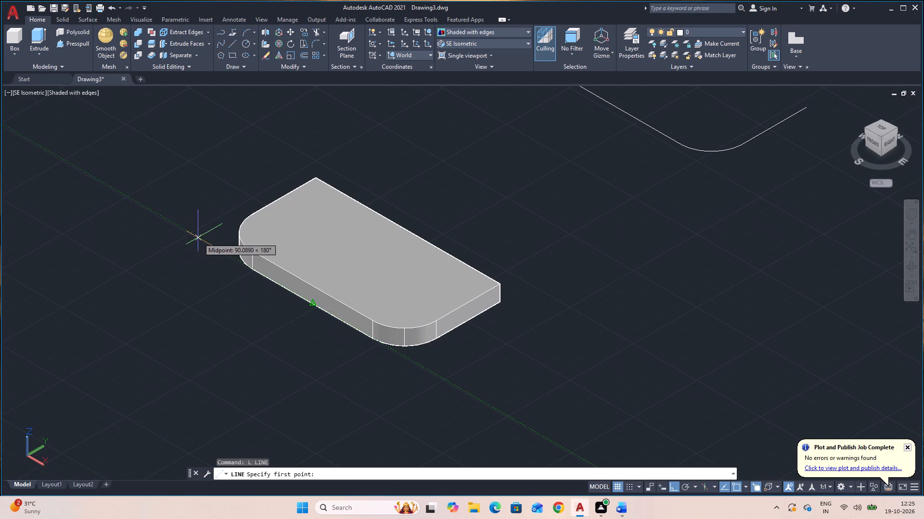
pyautogui.write('10')
pyautogui.press('Return')
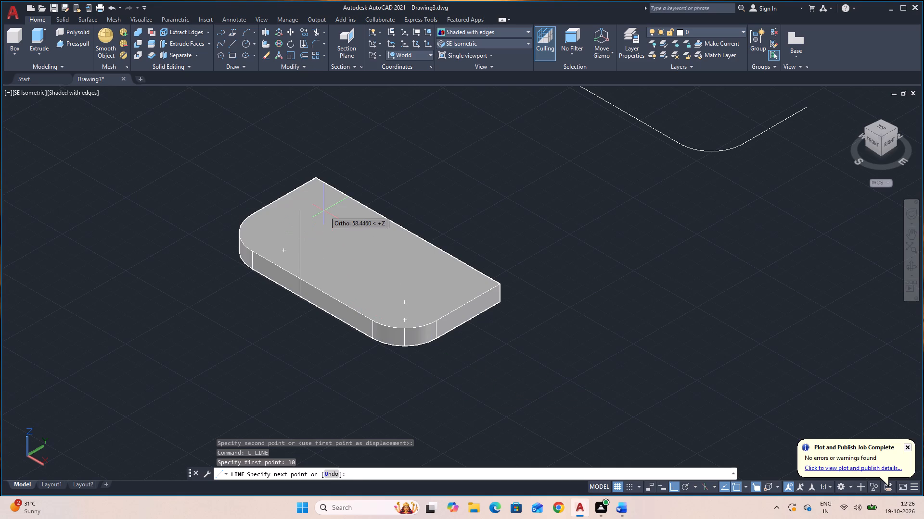
pyautogui.write('10')
pyautogui.press('Return')
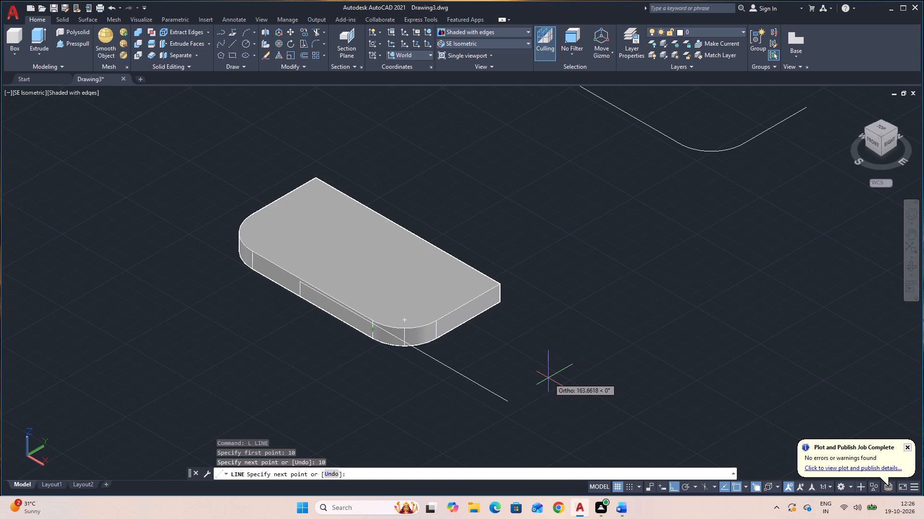
pyautogui.write('20')
pyautogui.press('Return')
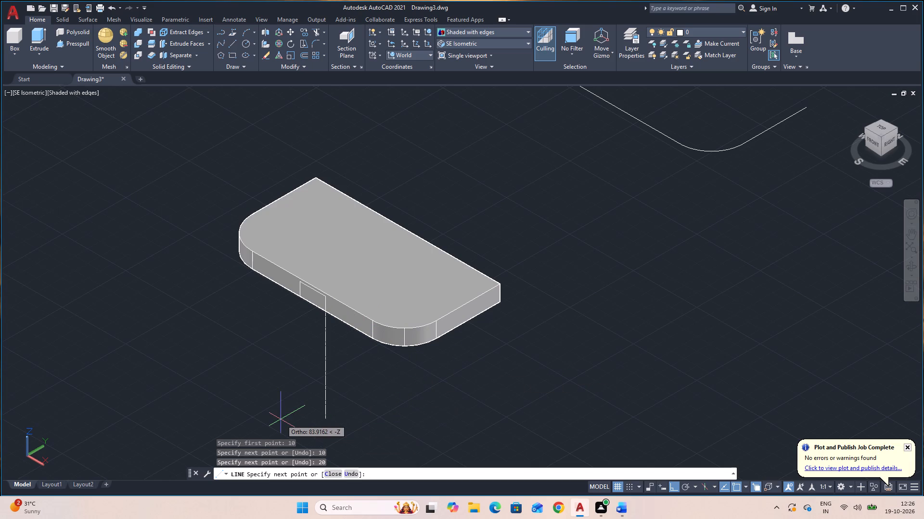
pyautogui.write('10')
pyautogui.press('Return')
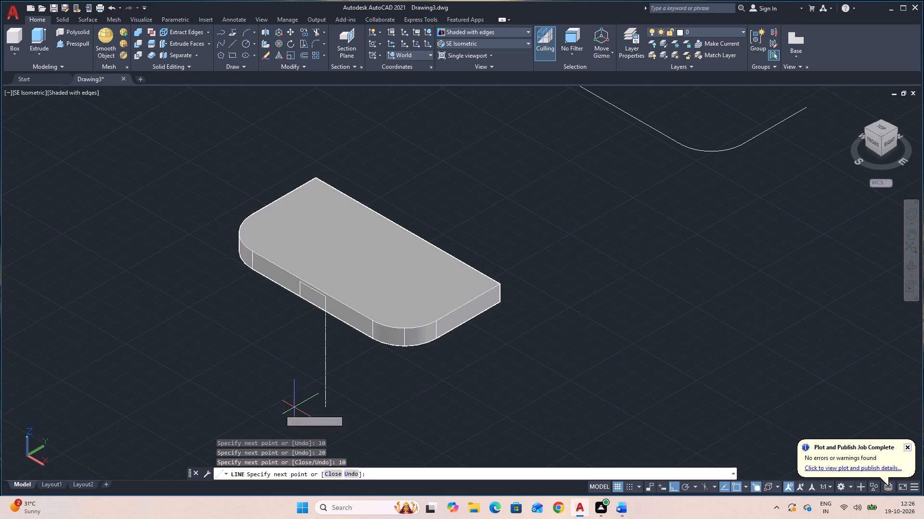
pyautogui.press('Escape')
pyautogui.press('Escape')
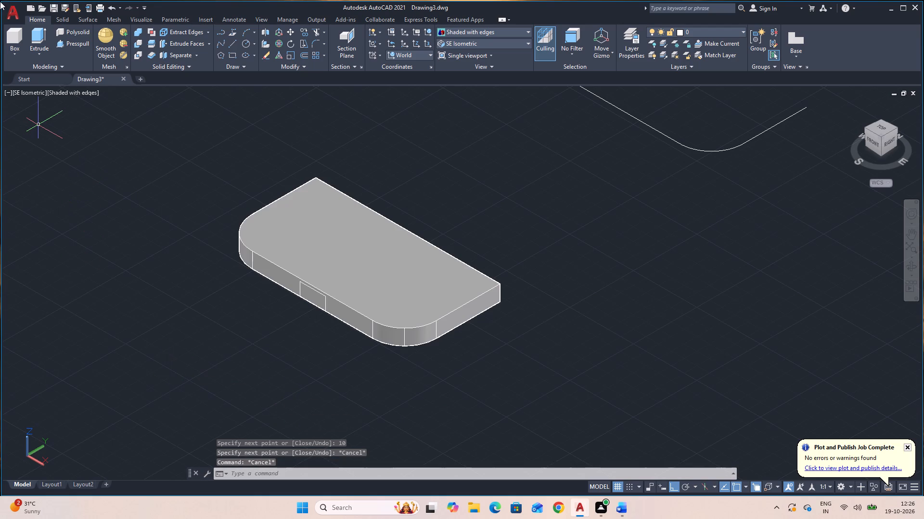
# Presspull the notch outline from the front face through the plate's full width to cut a groove underneath.
pyautogui.click(76, 42)
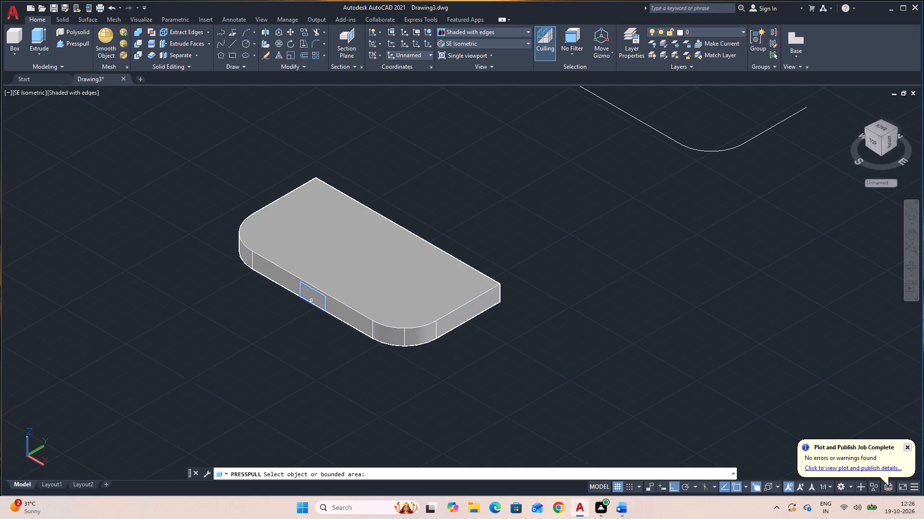
pyautogui.click(311, 302)
pyautogui.click(490, 172)
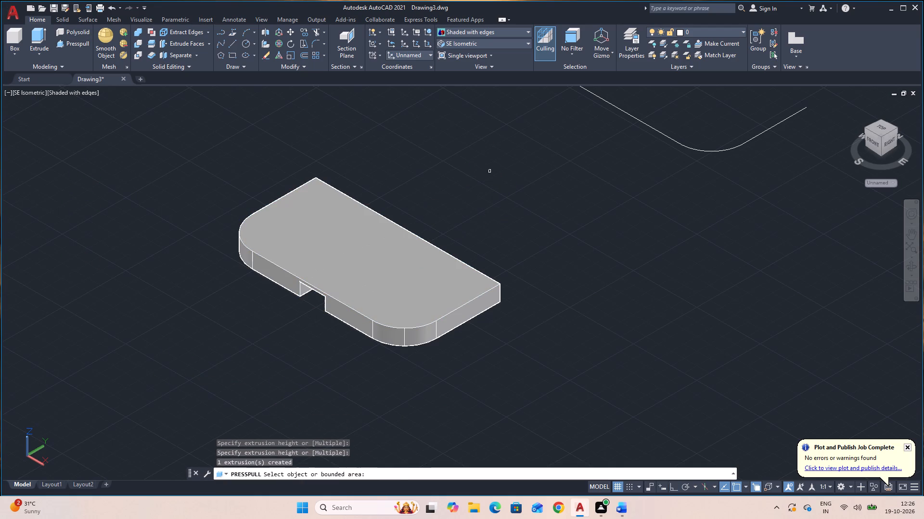
pyautogui.press('Escape')
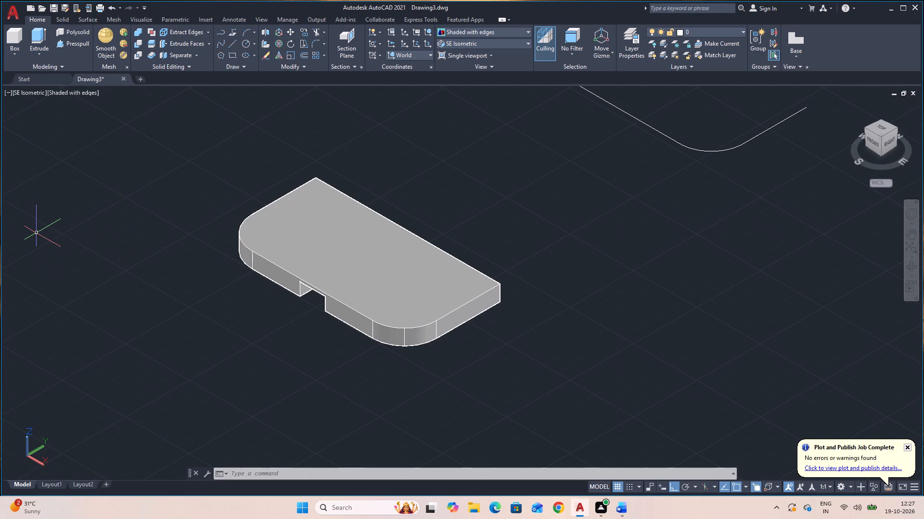
# Create a solid box 12 thick, 145 wide and 56 high along the plate's rear edge, starting from its bottom rear right corner.
pyautogui.click(16, 39)
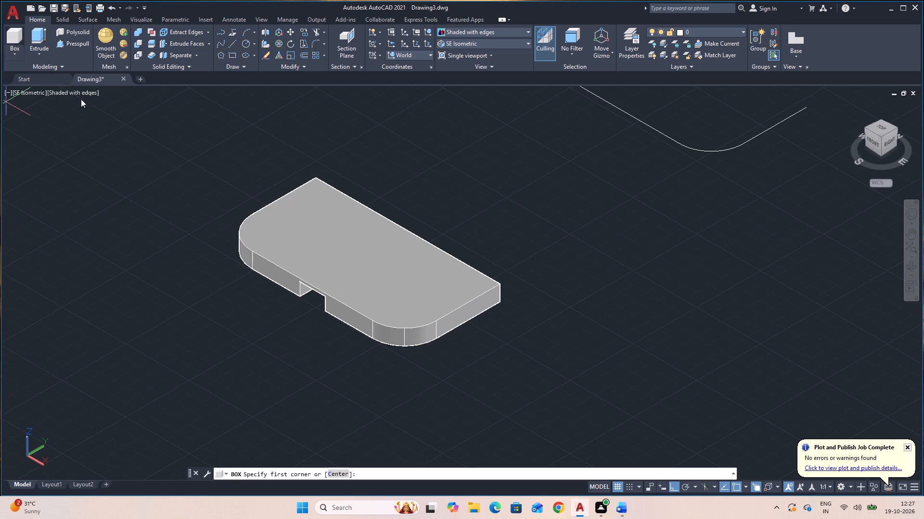
pyautogui.click(502, 304)
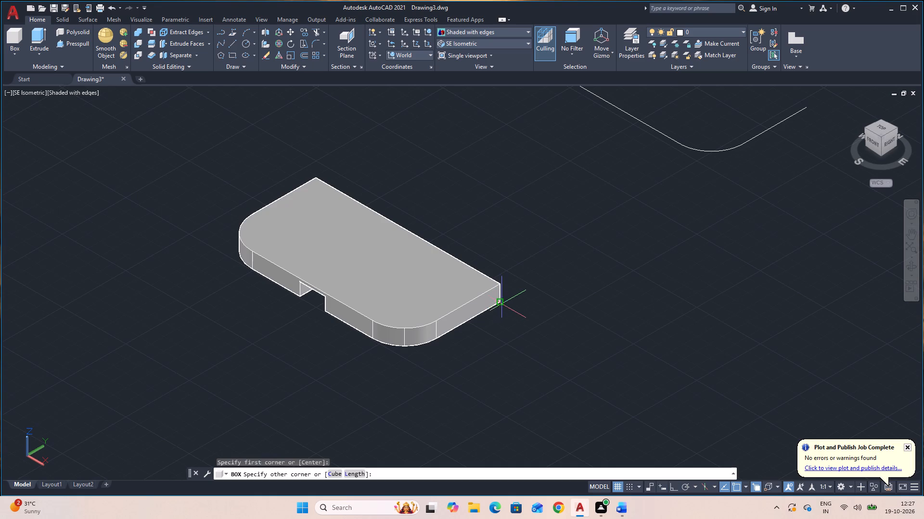
pyautogui.write('L')
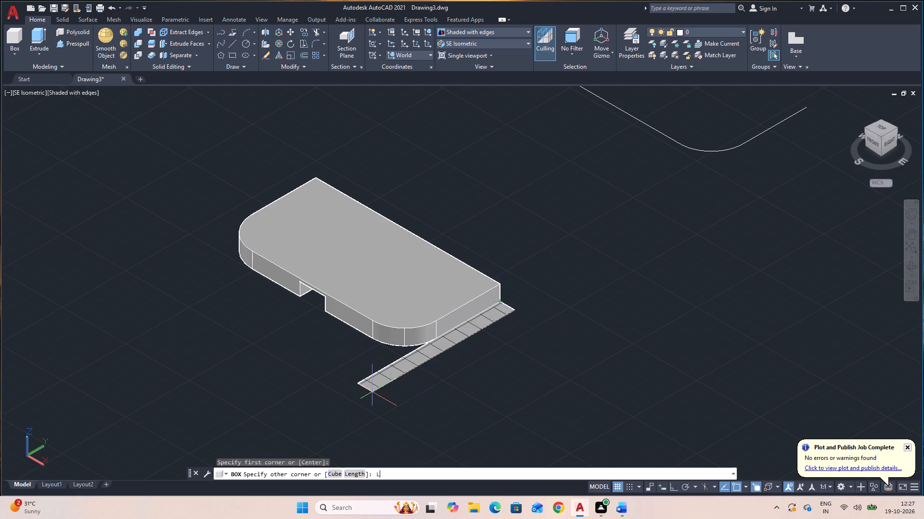
pyautogui.press('space')
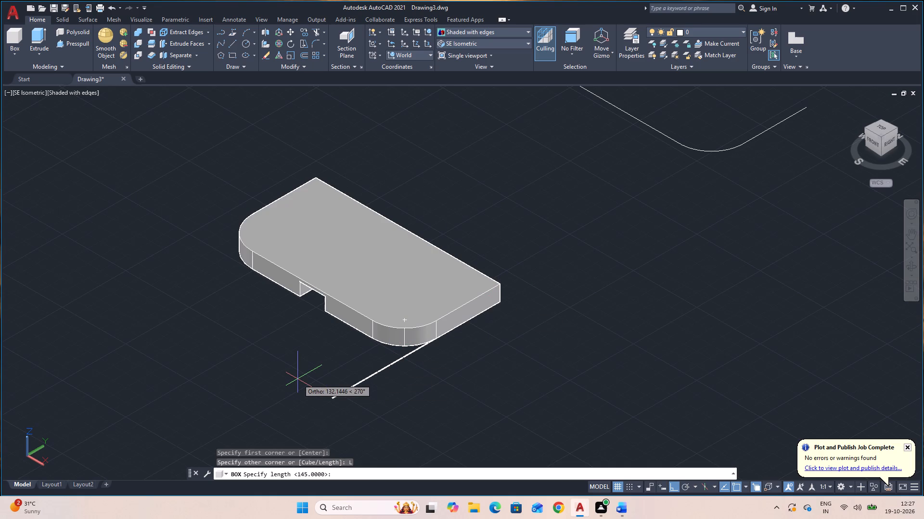
pyautogui.write('12')
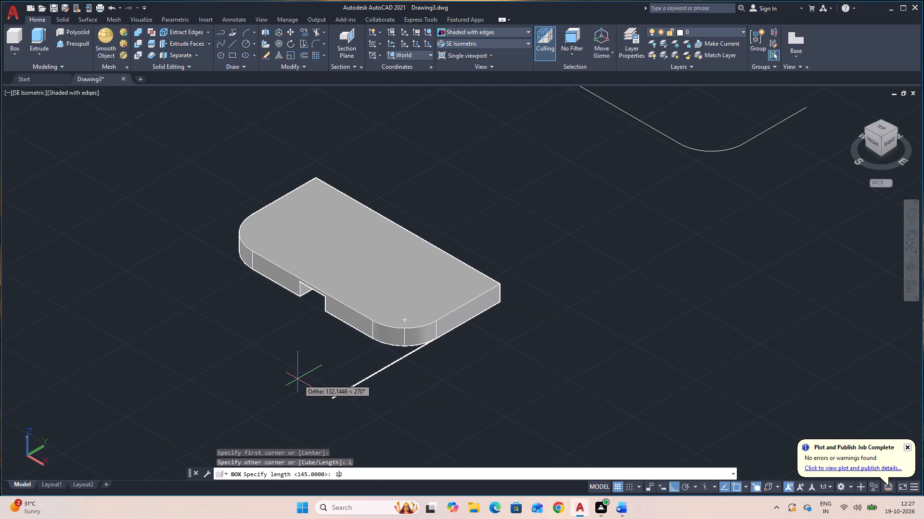
pyautogui.press('Return')
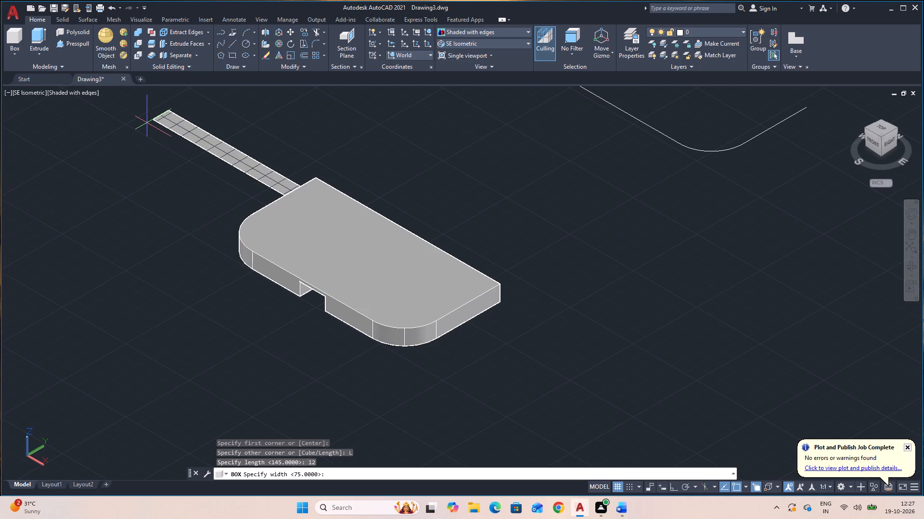
pyautogui.write('145')
pyautogui.press('Return')
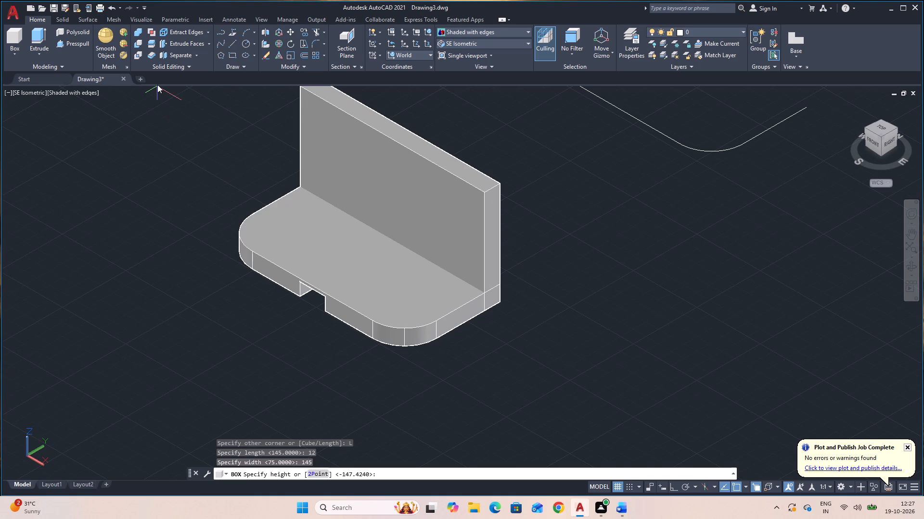
pyautogui.write('56')
pyautogui.press('Return')
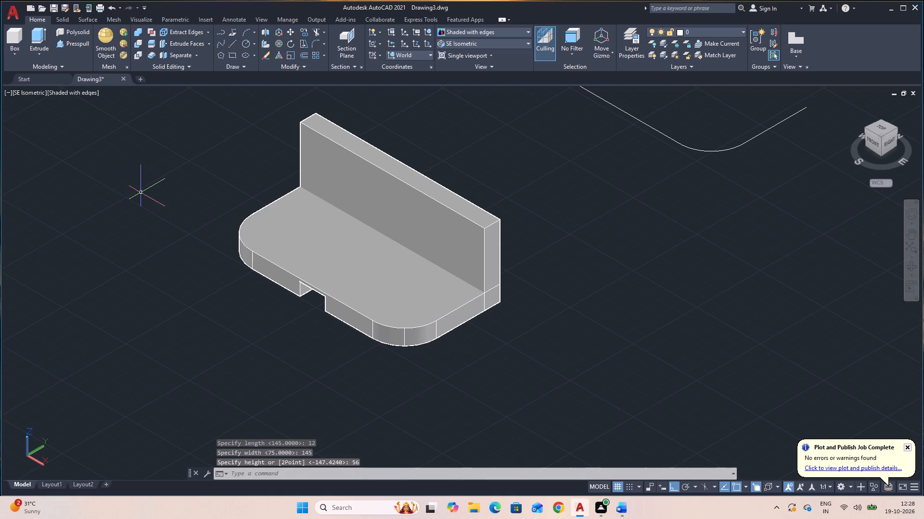
pyautogui.moveTo(141, 193); pyautogui.dragTo(136, 239, button='middle')
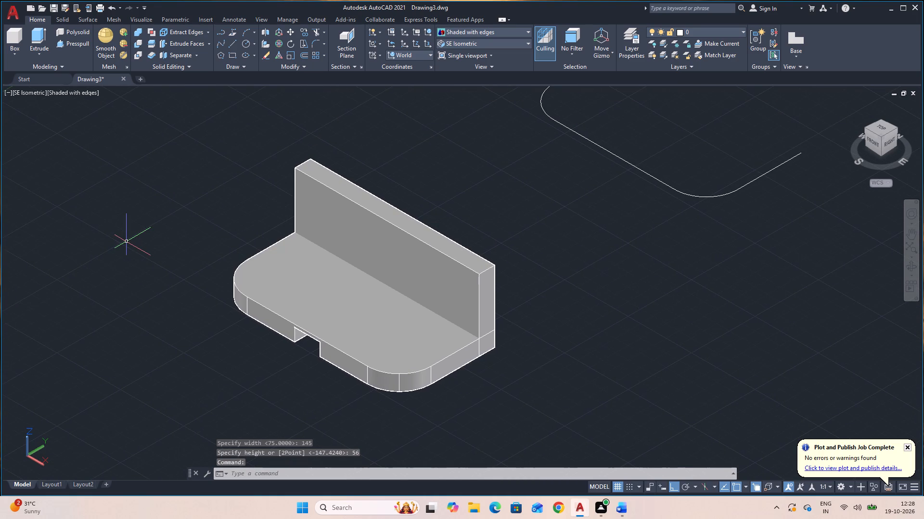
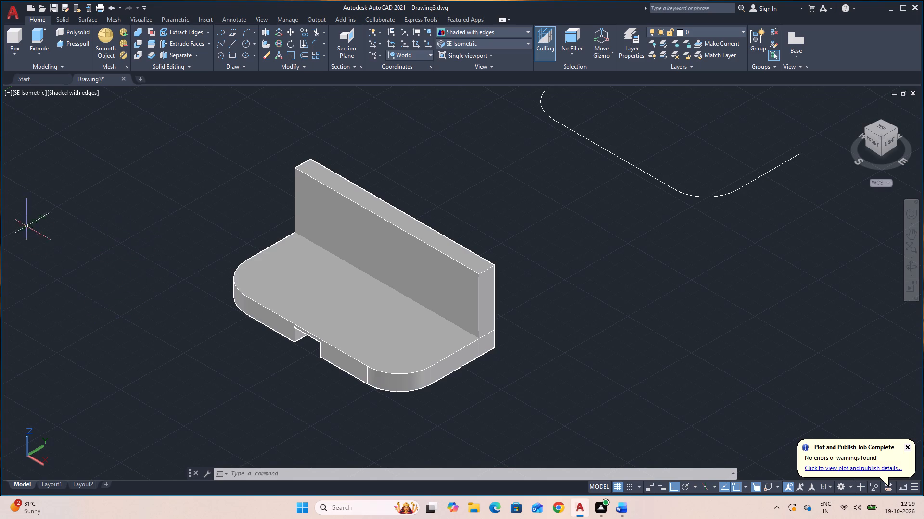
# Create a cylinder of radius 44 centred on the wall's front upper right corner, its axis extending 12 rearward through the wall thickness.
pyautogui.click(17, 53)
pyautogui.click(28, 95)
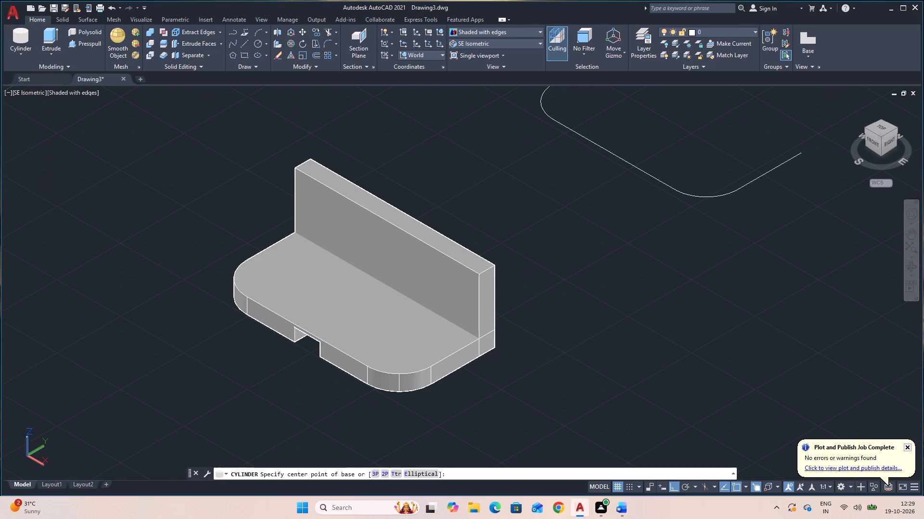
pyautogui.click(477, 272)
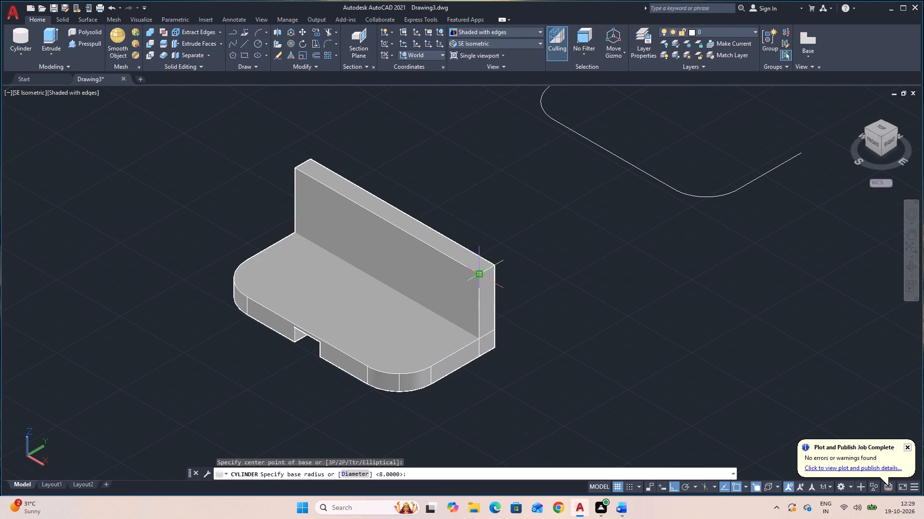
pyautogui.write('44')
pyautogui.press('Return')
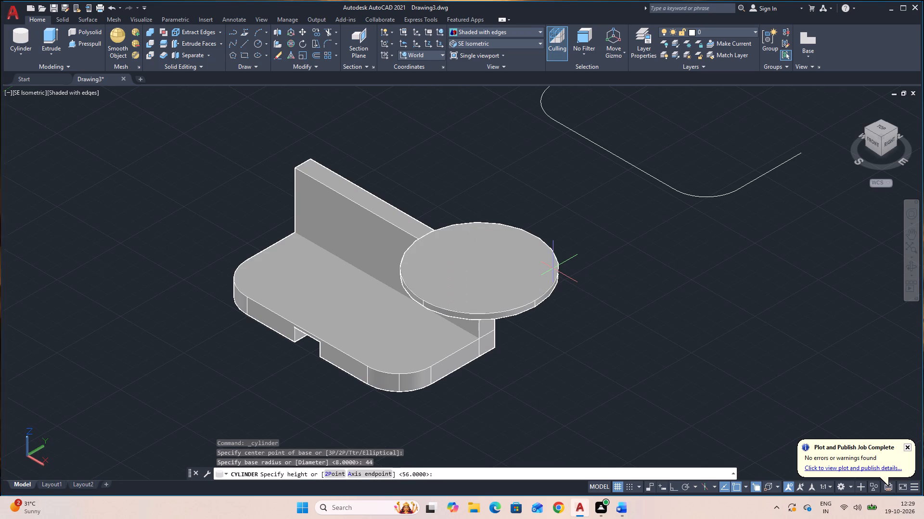
pyautogui.click(382, 476)
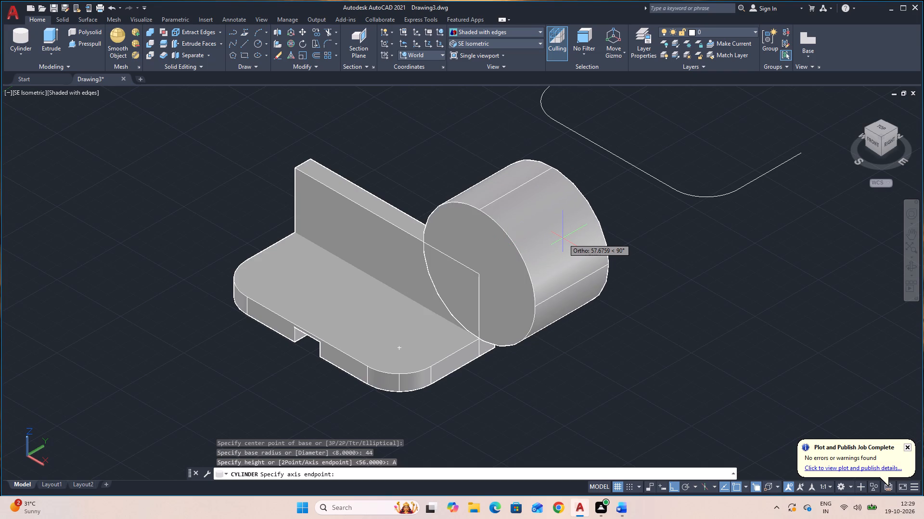
pyautogui.write('12')
pyautogui.press('Return')
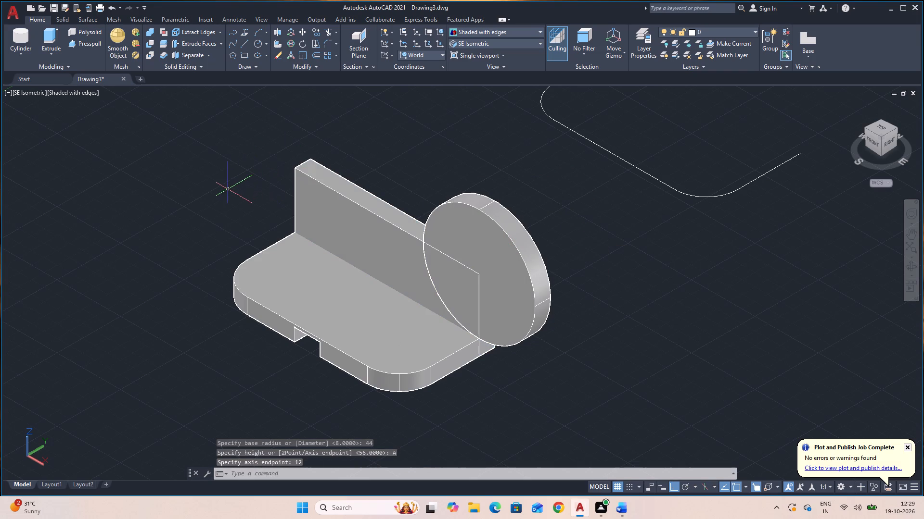
# Create a matching cylinder of radius 44 centred on the wall's front upper left corner, its axis extending 12 rearward.
pyautogui.click(21, 32)
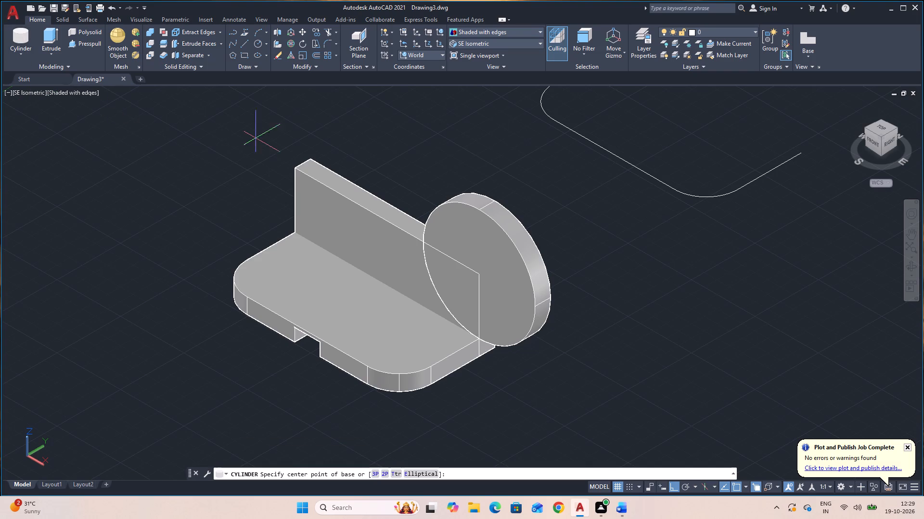
pyautogui.click(299, 172)
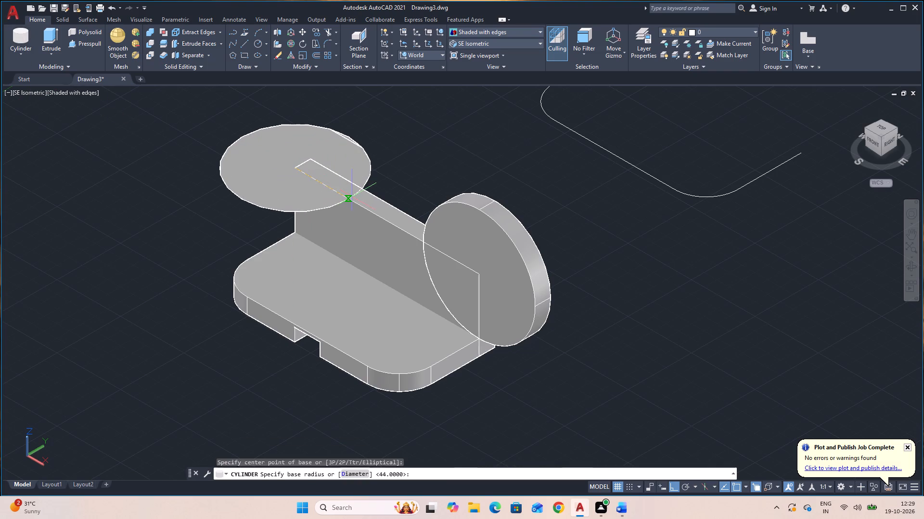
pyautogui.write('44')
pyautogui.press('Return')
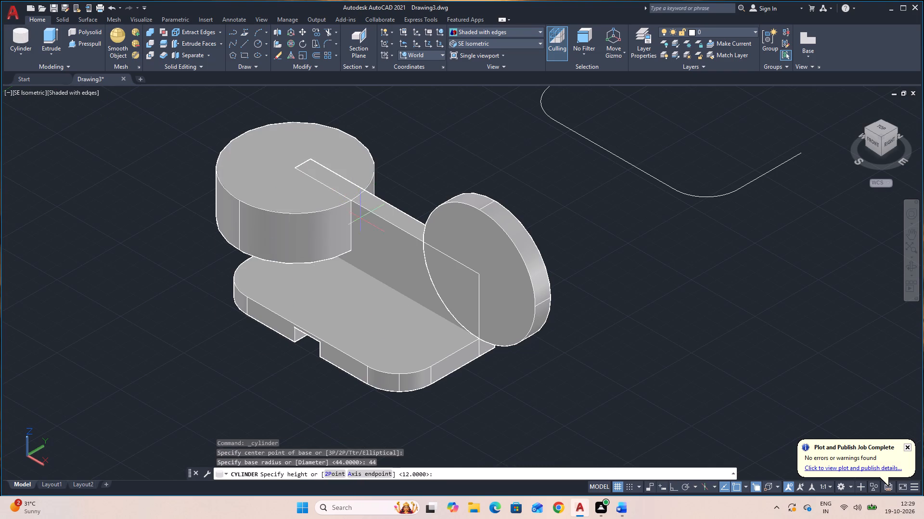
pyautogui.click(376, 474)
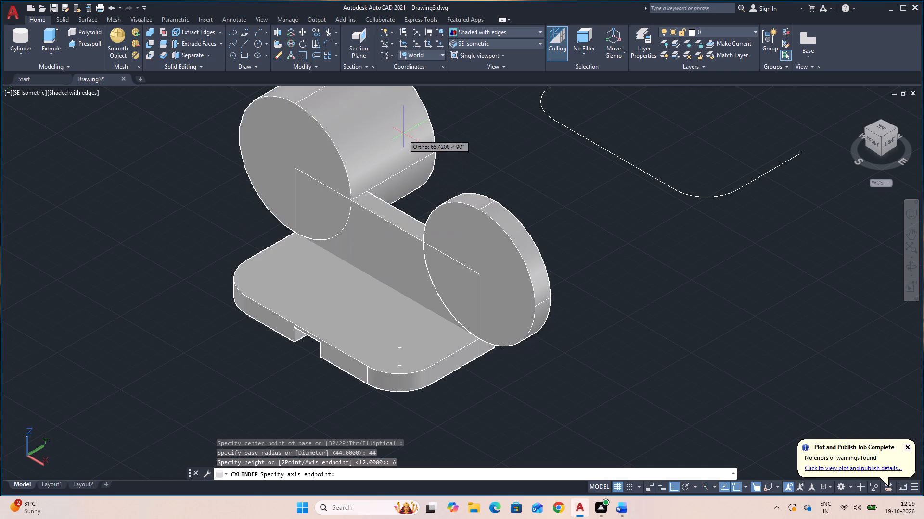
pyautogui.press('1')
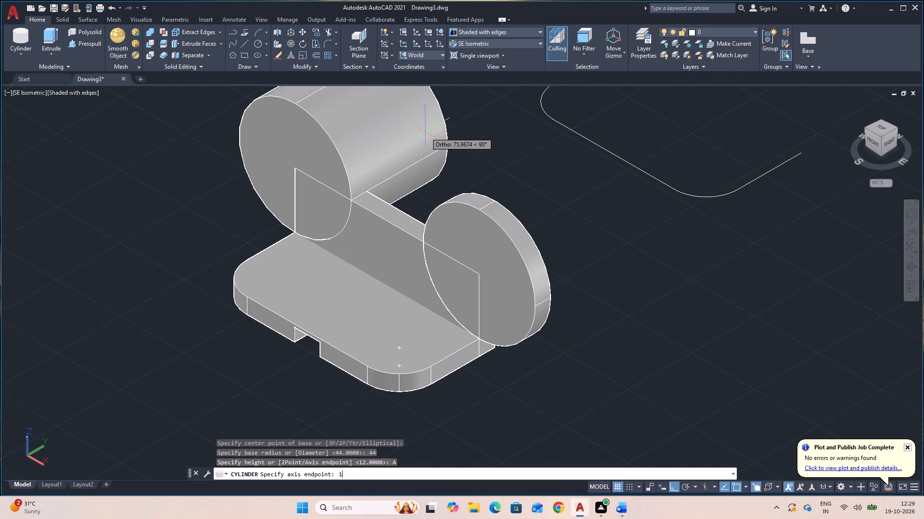
pyautogui.press('2')
pyautogui.press('Return')
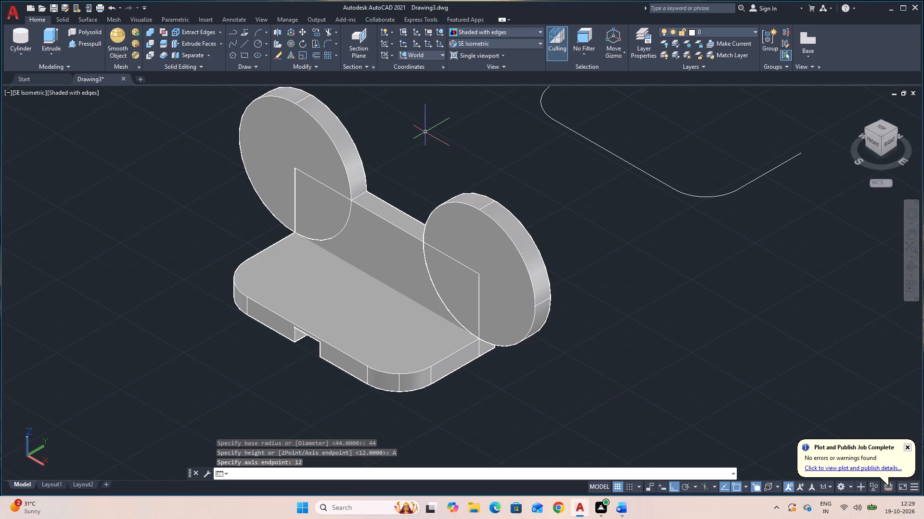
# Subtract both cylinders from the base plate and upright wall together to cut concave curves at the wall's ends.
pyautogui.write('SU')
pyautogui.press('space')
pyautogui.click(385, 336)
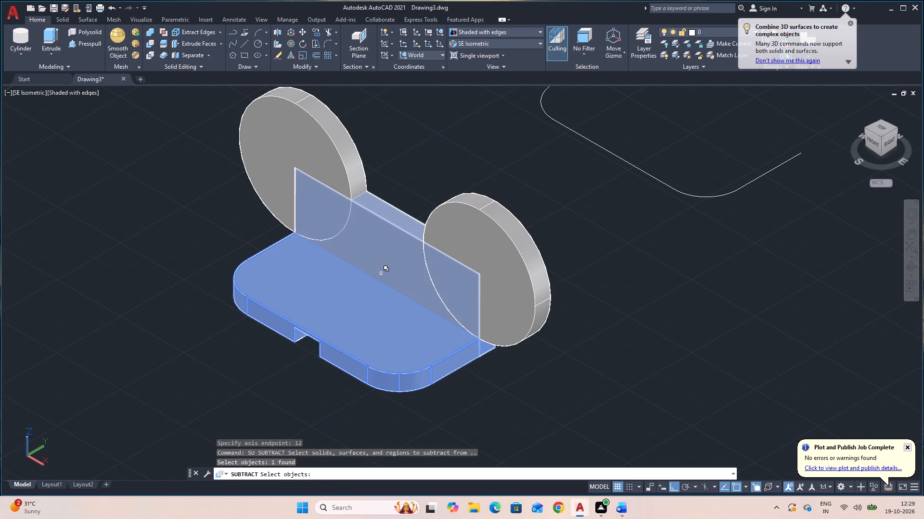
pyautogui.click(382, 272)
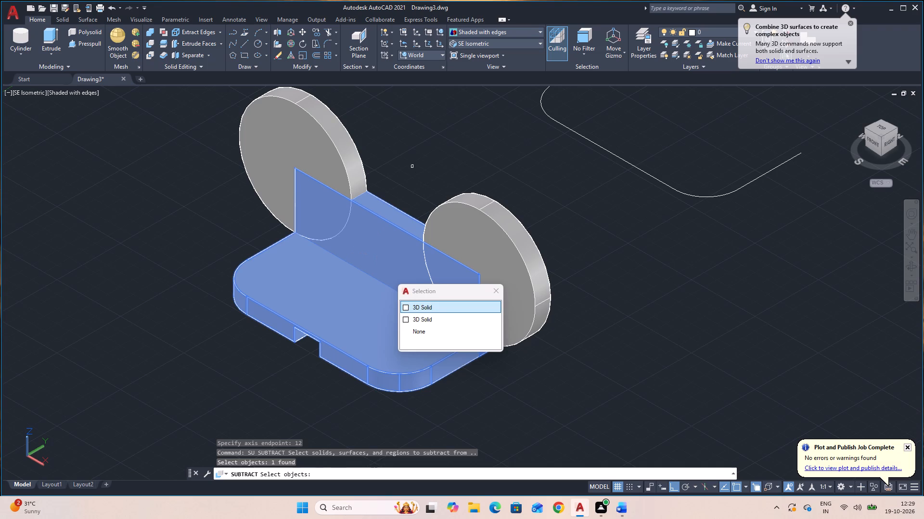
pyautogui.press('space')
pyautogui.press('space')
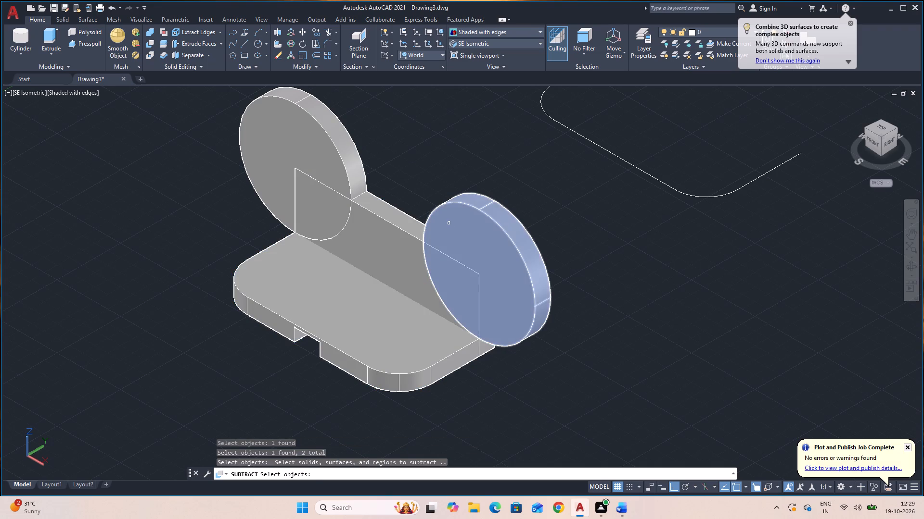
pyautogui.click(449, 223)
pyautogui.click(301, 149)
pyautogui.press('space')
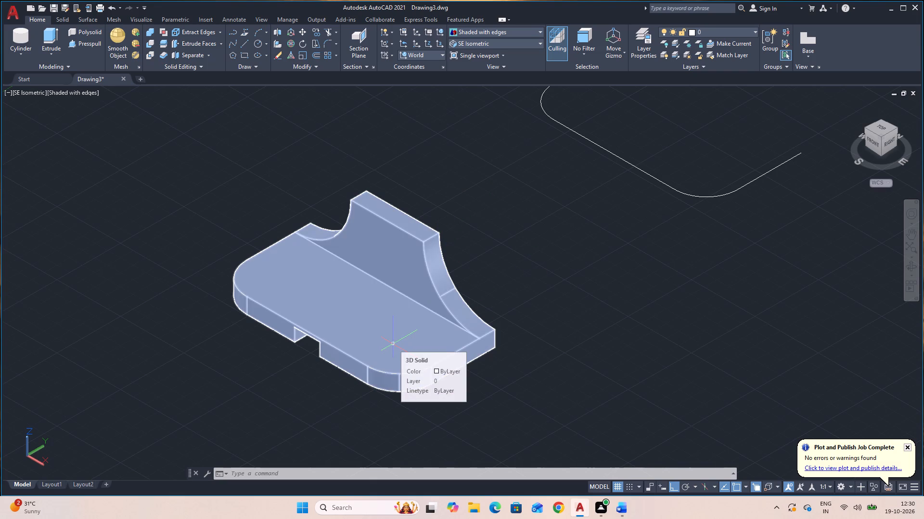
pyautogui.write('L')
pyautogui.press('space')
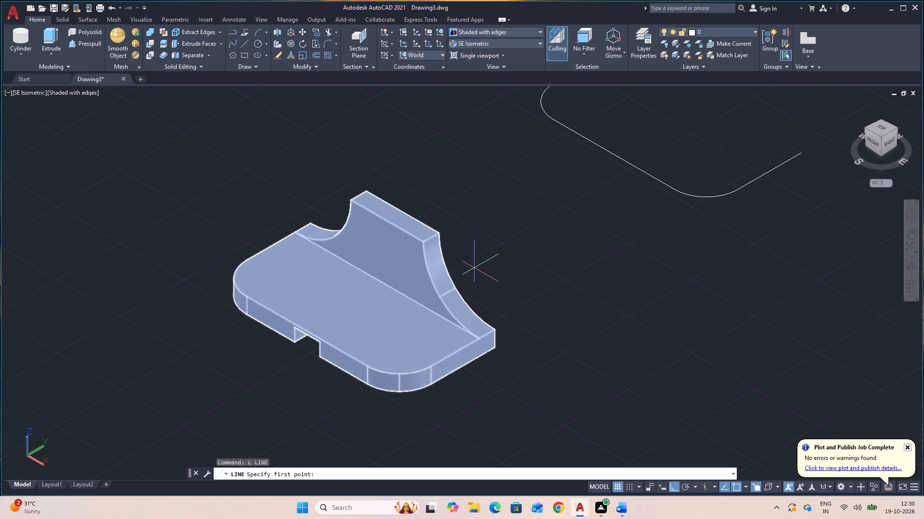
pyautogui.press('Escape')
# Create a box 20 long from 16 above the groove's front upper right corner, reaching back to the wall and down to that corner.
pyautogui.click(22, 56)
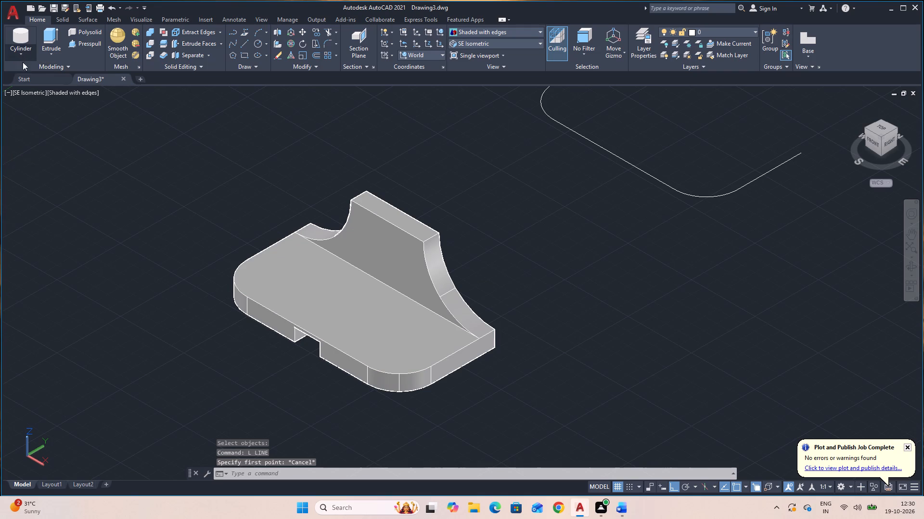
pyautogui.click(25, 67)
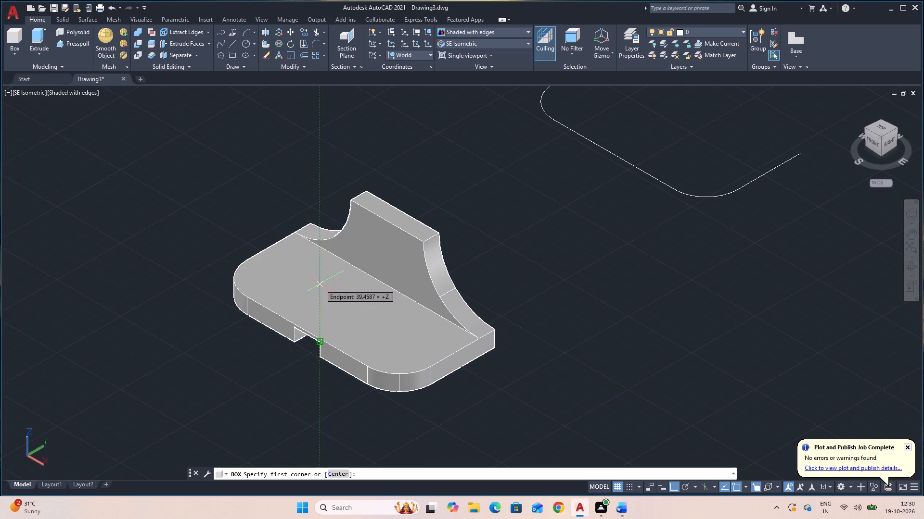
pyautogui.write('16')
pyautogui.press('Return')
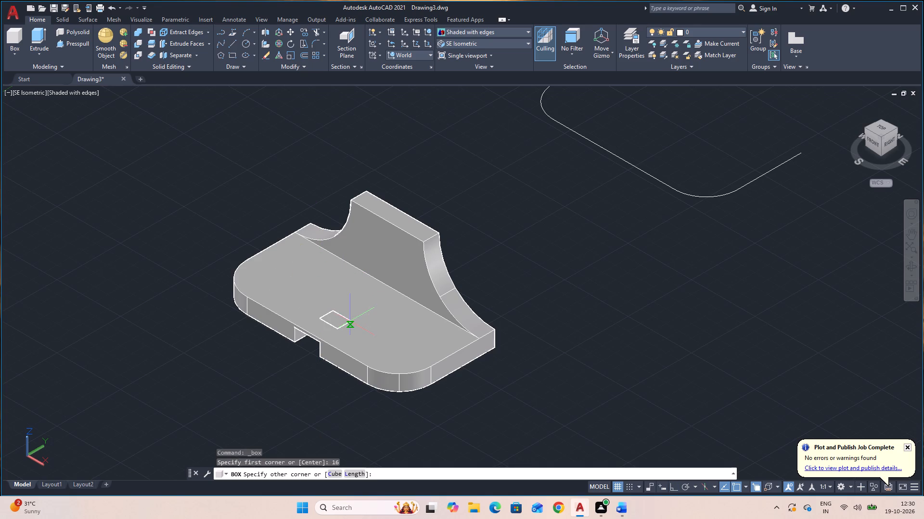
pyautogui.write('L')
pyautogui.press('space')
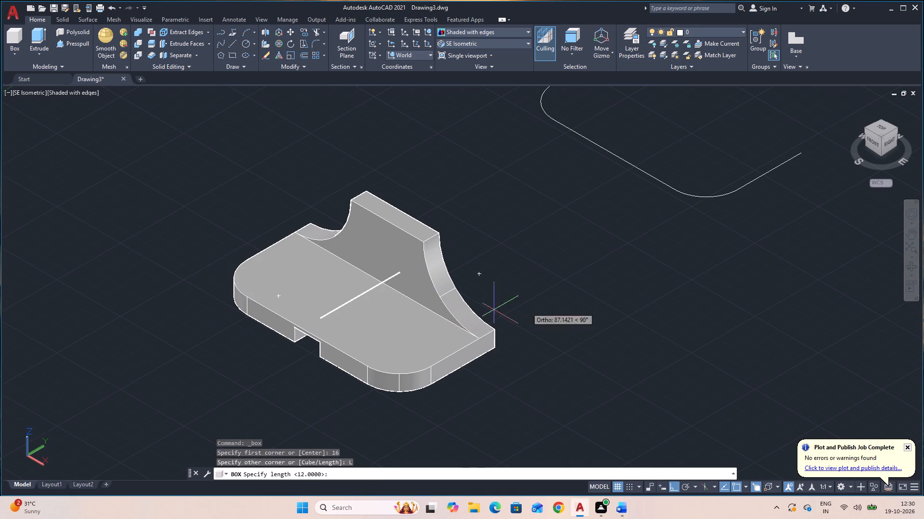
pyautogui.click(910, 268)
pyautogui.moveTo(715, 402); pyautogui.dragTo(715, 395)
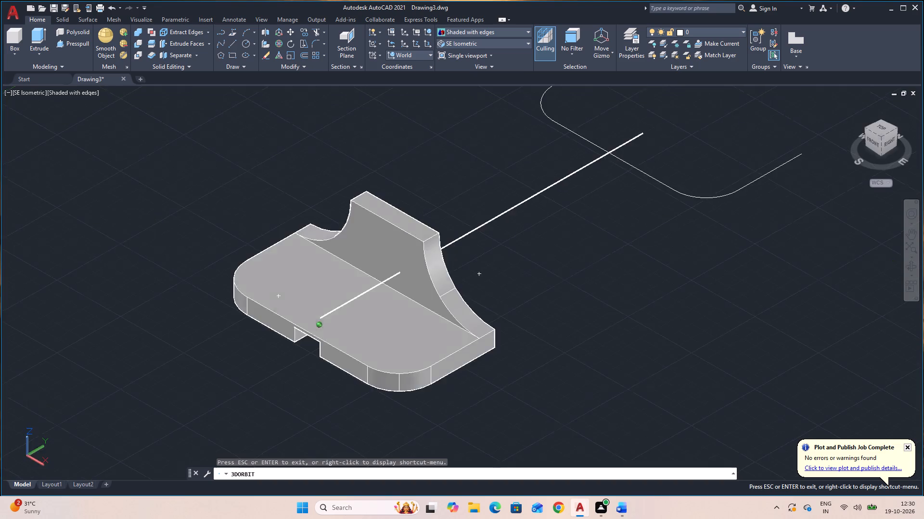
pyautogui.moveTo(715, 395); pyautogui.dragTo(706, 414)
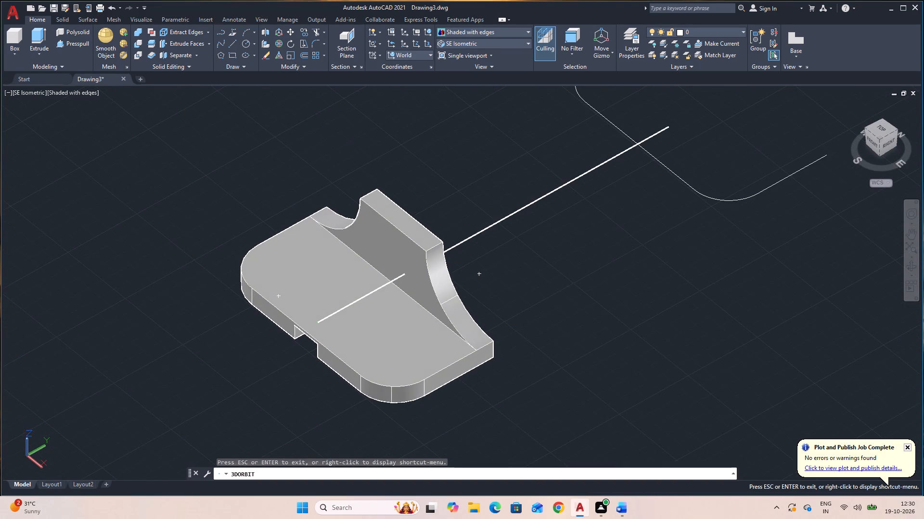
pyautogui.press('Escape')
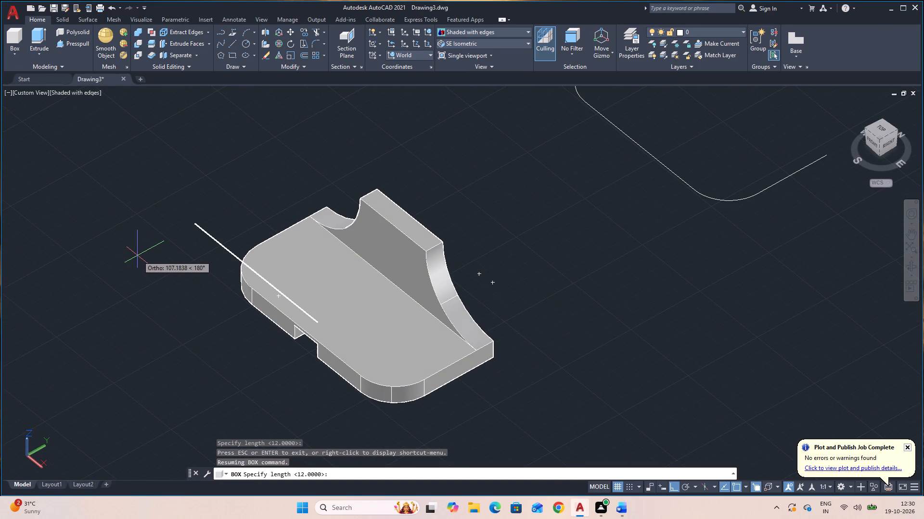
pyautogui.write('20')
pyautogui.press('Return')
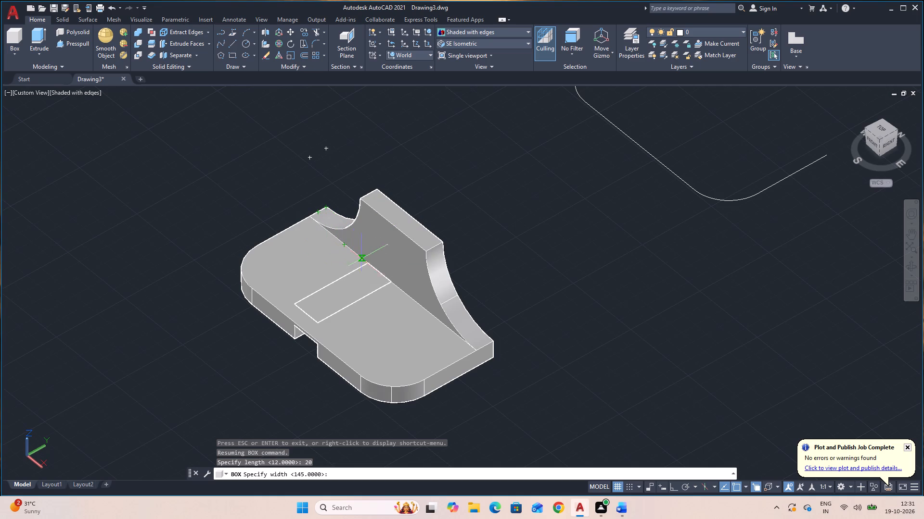
pyautogui.click(393, 286)
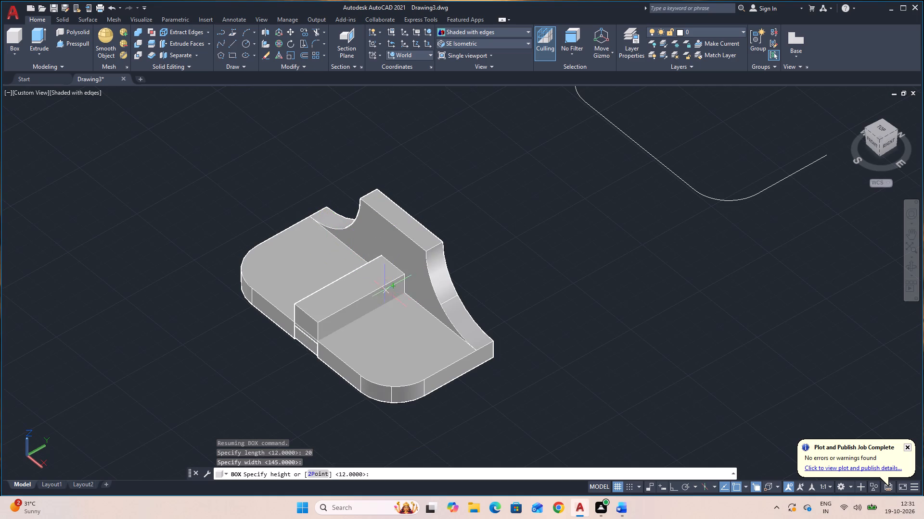
pyautogui.click(317, 344)
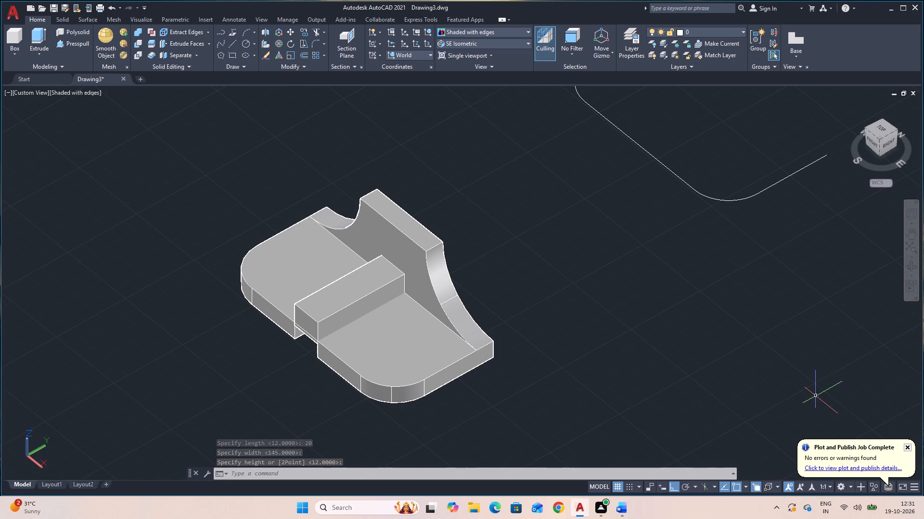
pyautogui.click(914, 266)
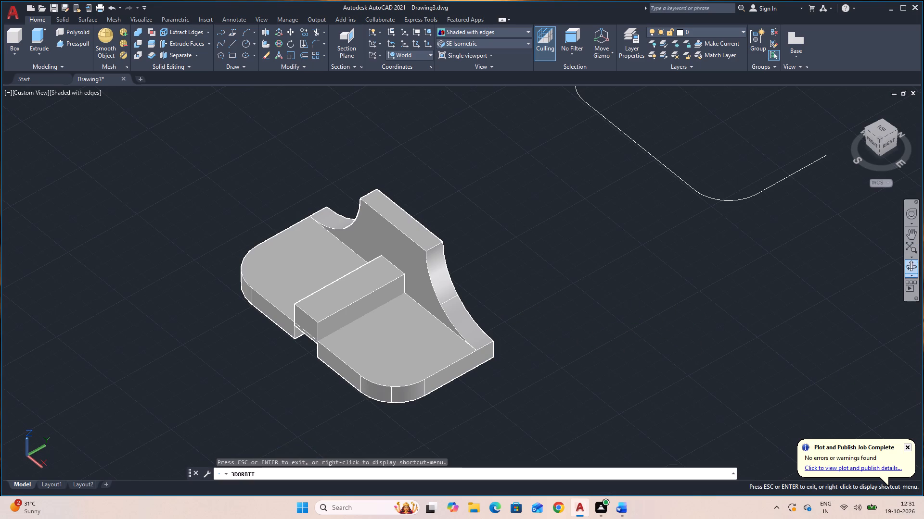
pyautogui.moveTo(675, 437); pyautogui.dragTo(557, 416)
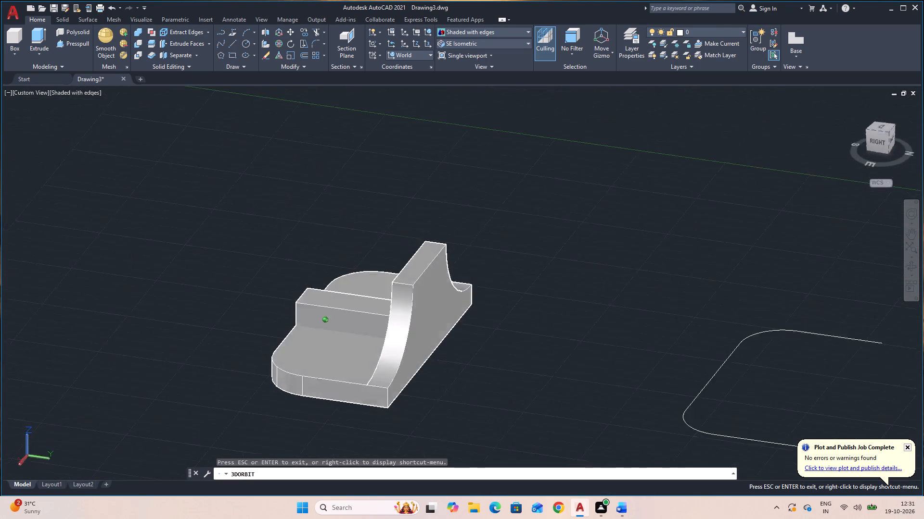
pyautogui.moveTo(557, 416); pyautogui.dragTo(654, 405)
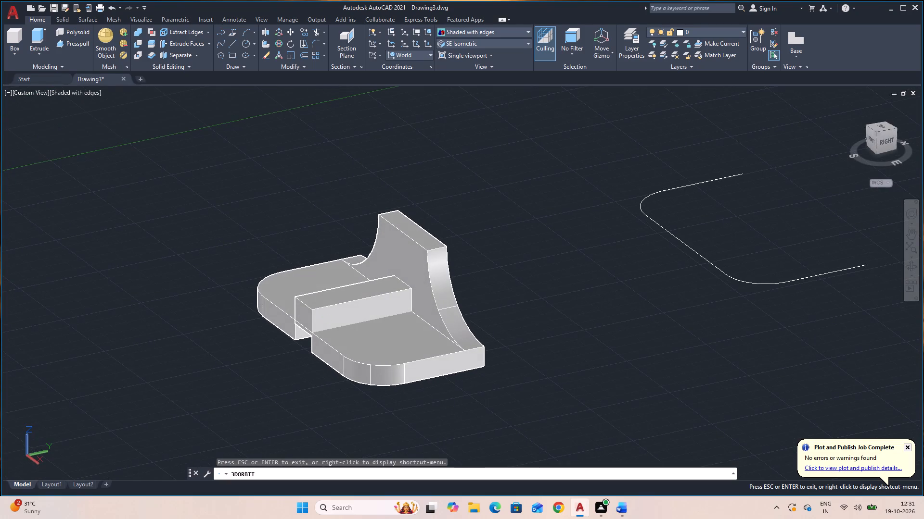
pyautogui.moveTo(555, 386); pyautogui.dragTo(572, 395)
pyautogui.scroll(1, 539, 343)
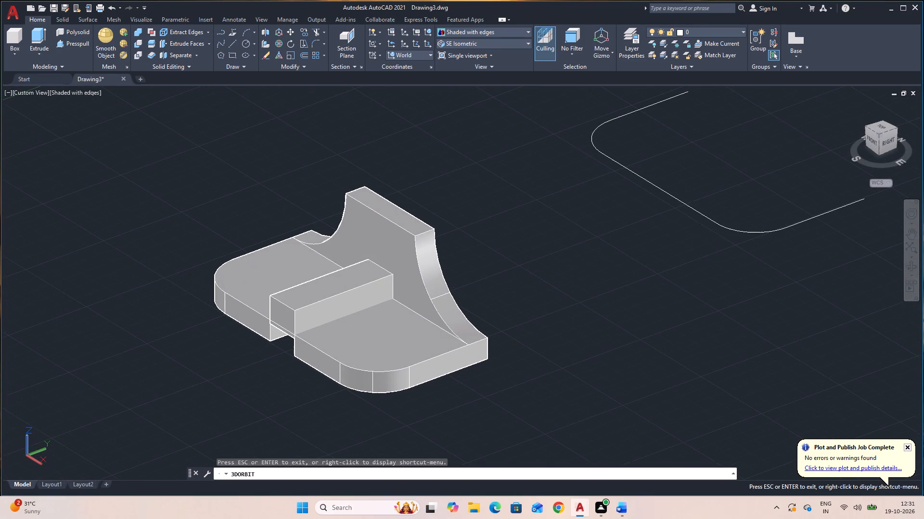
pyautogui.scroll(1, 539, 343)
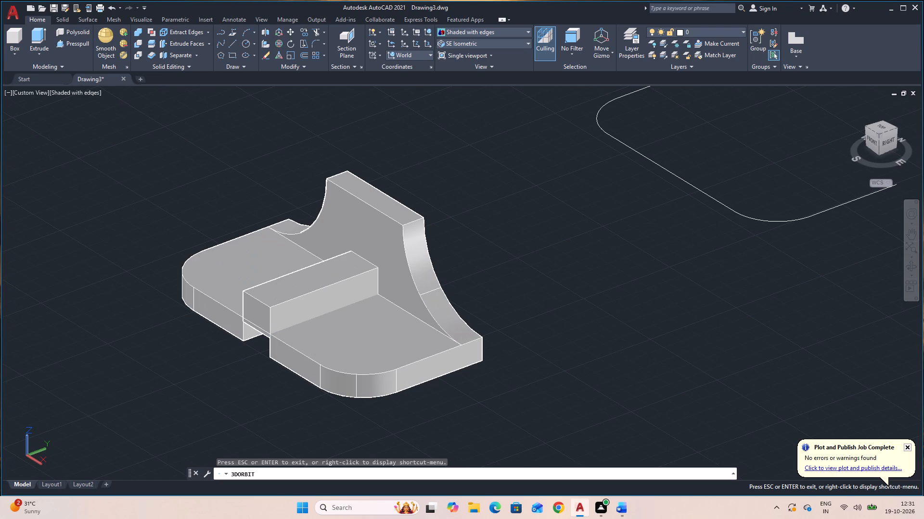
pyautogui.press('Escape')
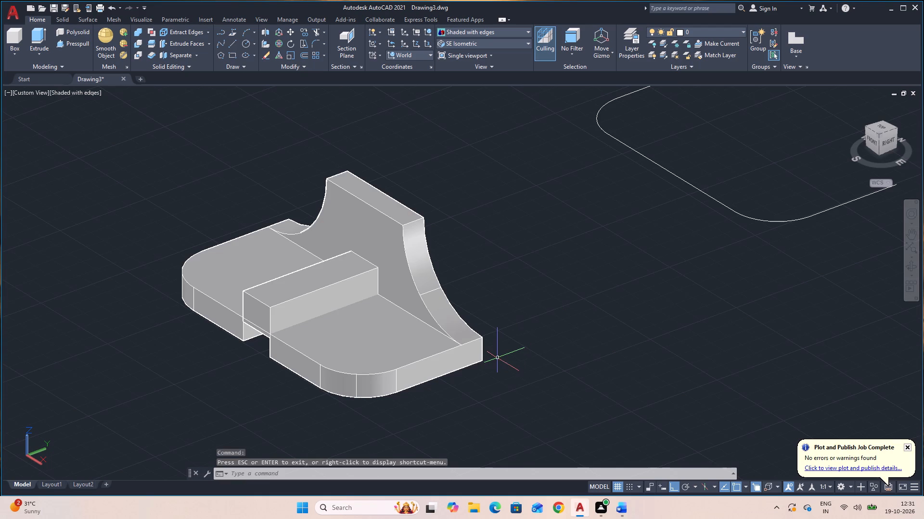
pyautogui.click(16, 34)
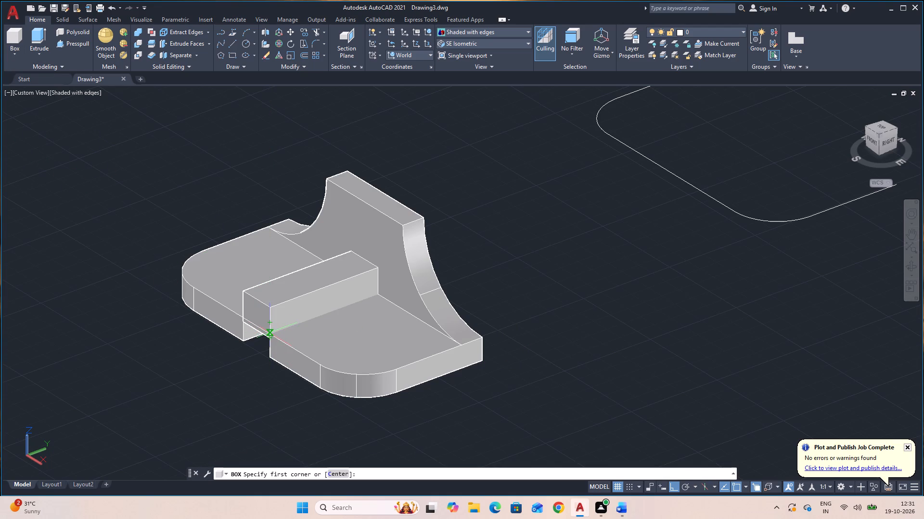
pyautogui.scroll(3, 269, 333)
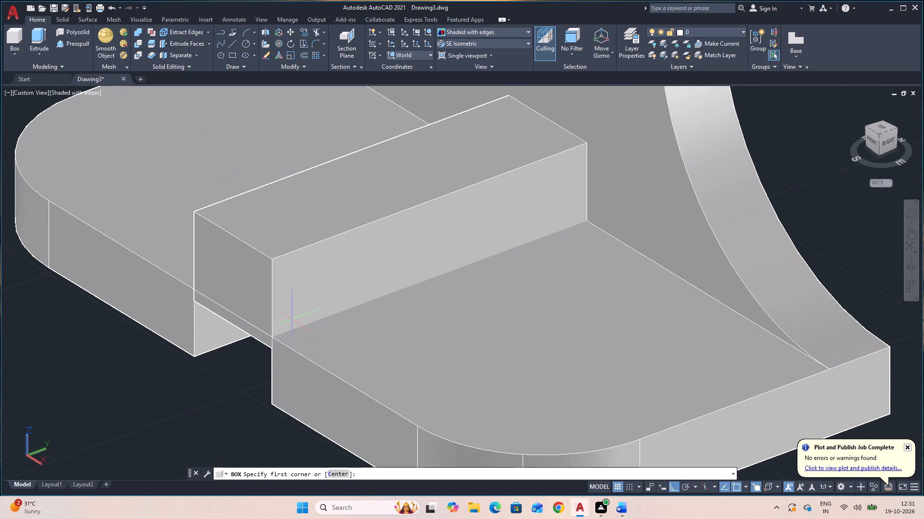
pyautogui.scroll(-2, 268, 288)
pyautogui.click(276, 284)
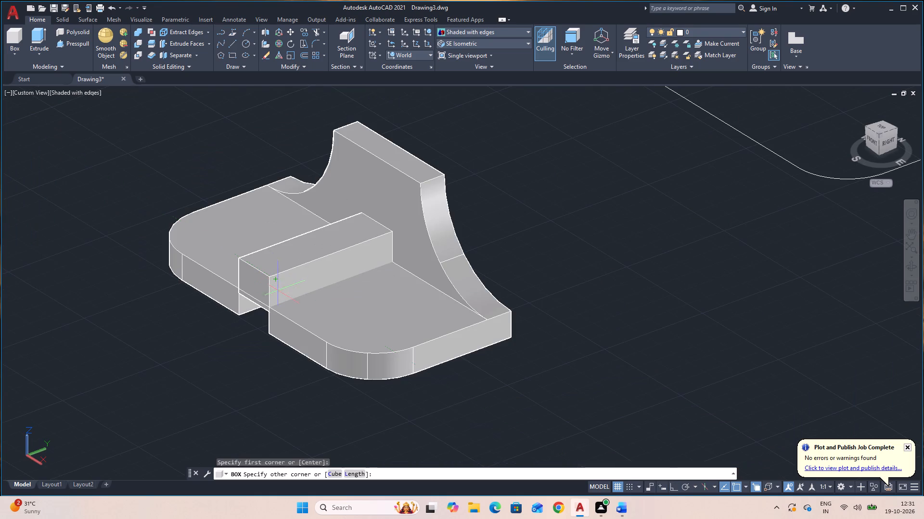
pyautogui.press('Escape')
# Union the central rib box with the base plate and rear wall into one solid.
pyautogui.click(308, 343)
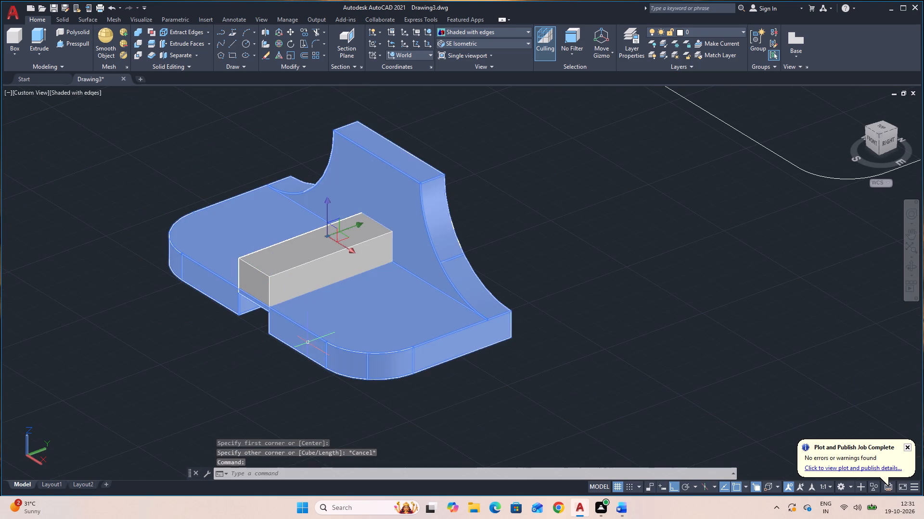
pyautogui.click(274, 283)
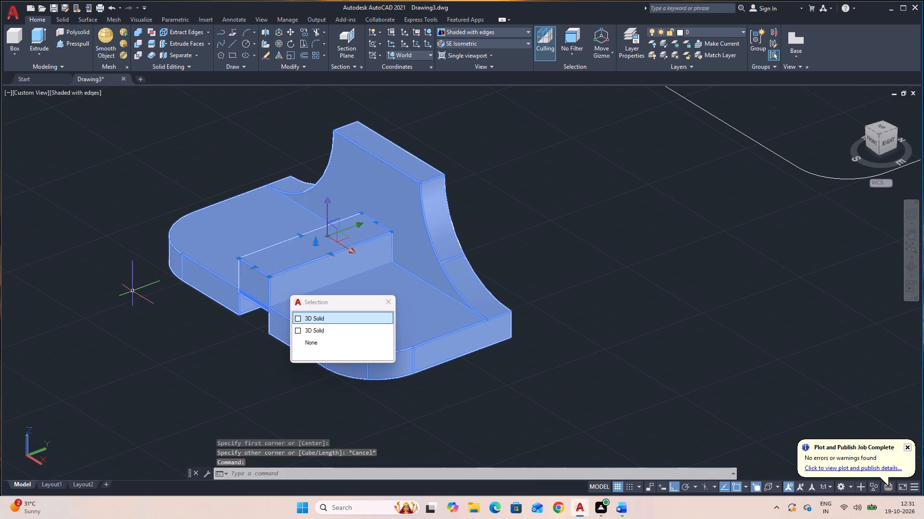
pyautogui.write('UNION')
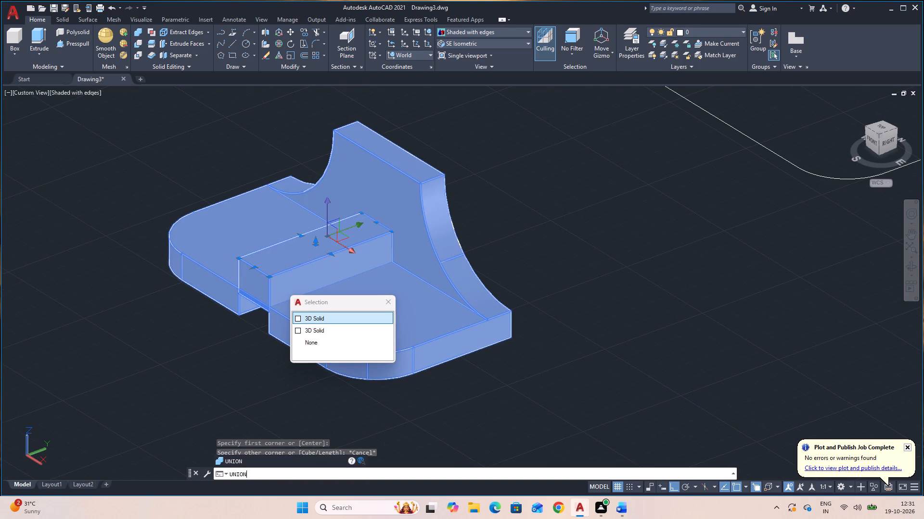
pyautogui.press('Return')
pyautogui.press('space')
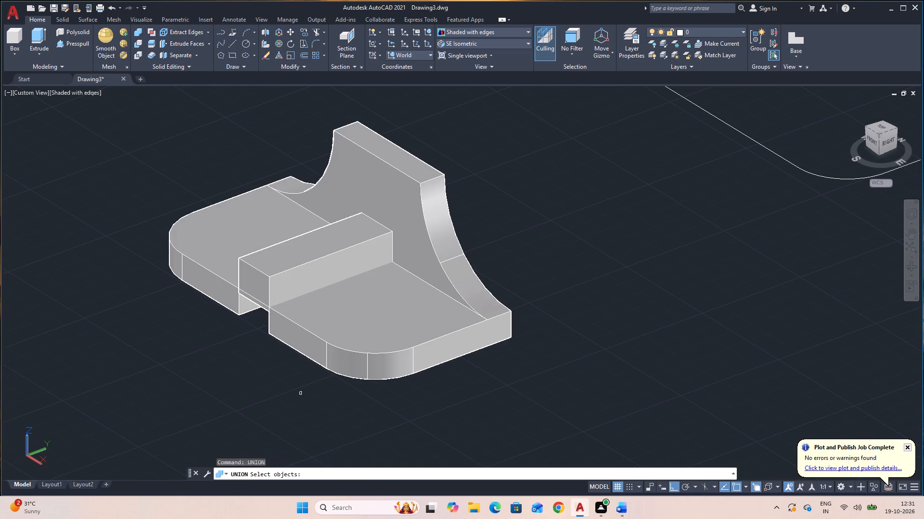
pyautogui.click(430, 425)
pyautogui.click(164, 245)
pyautogui.press('space')
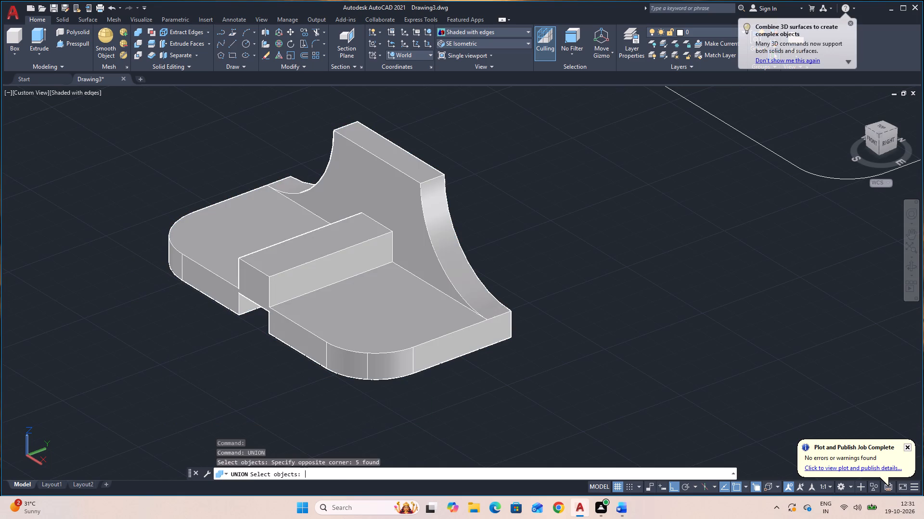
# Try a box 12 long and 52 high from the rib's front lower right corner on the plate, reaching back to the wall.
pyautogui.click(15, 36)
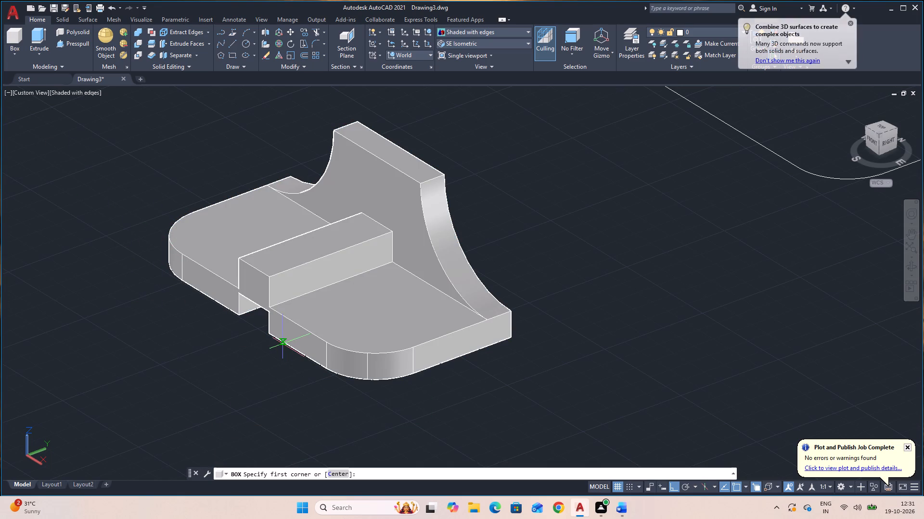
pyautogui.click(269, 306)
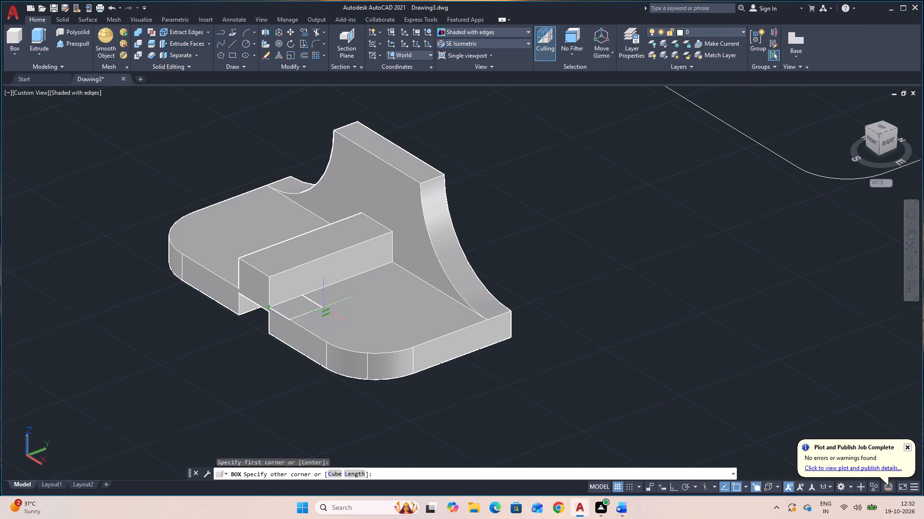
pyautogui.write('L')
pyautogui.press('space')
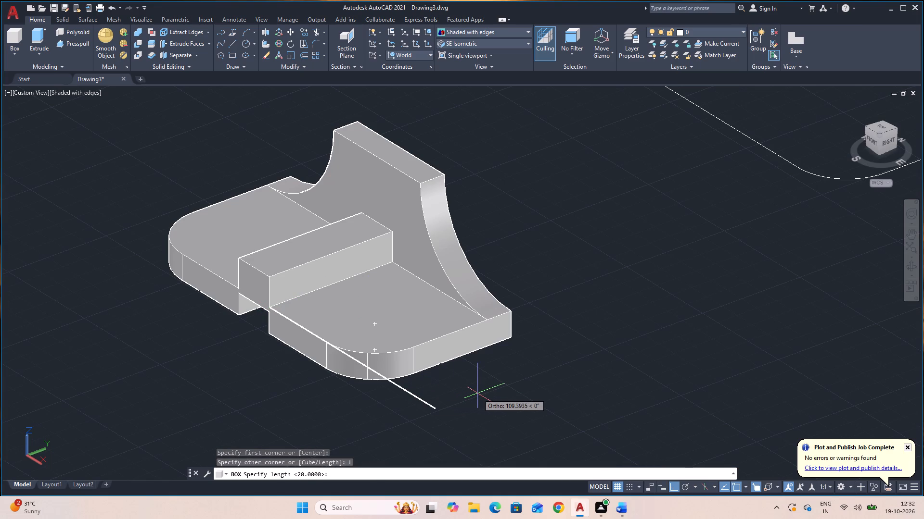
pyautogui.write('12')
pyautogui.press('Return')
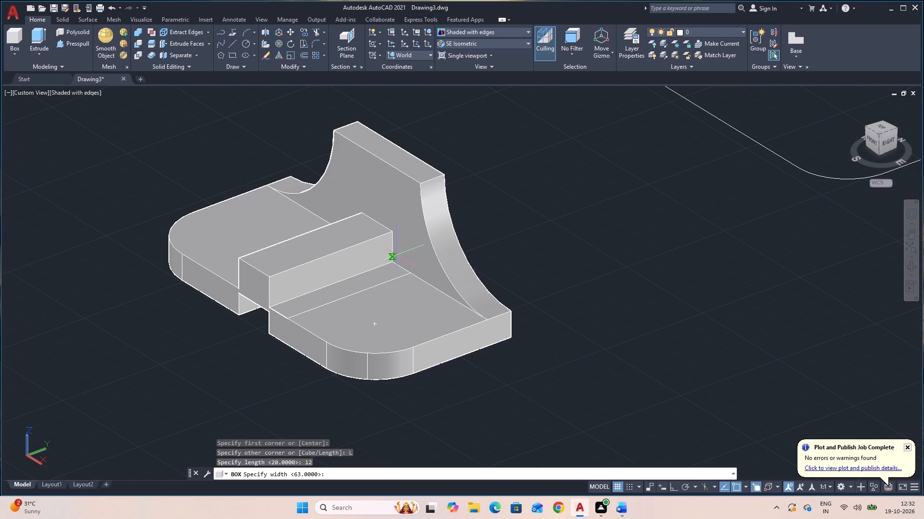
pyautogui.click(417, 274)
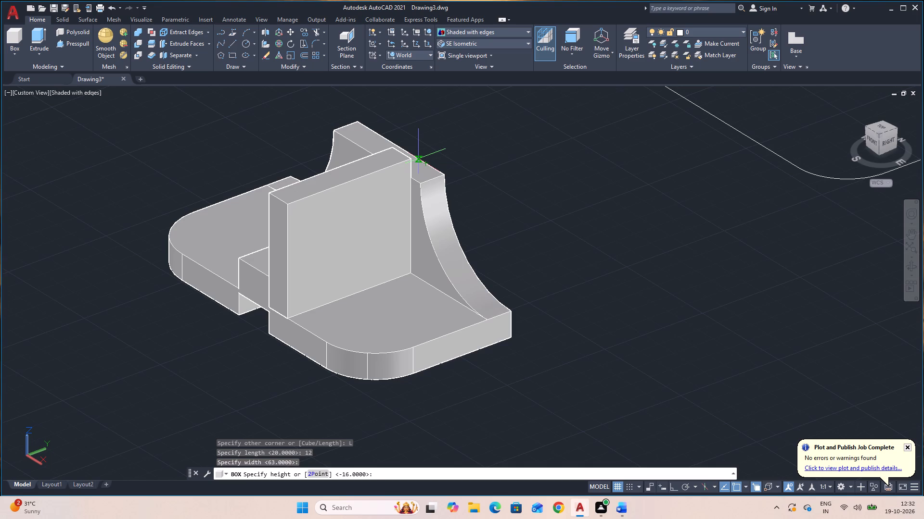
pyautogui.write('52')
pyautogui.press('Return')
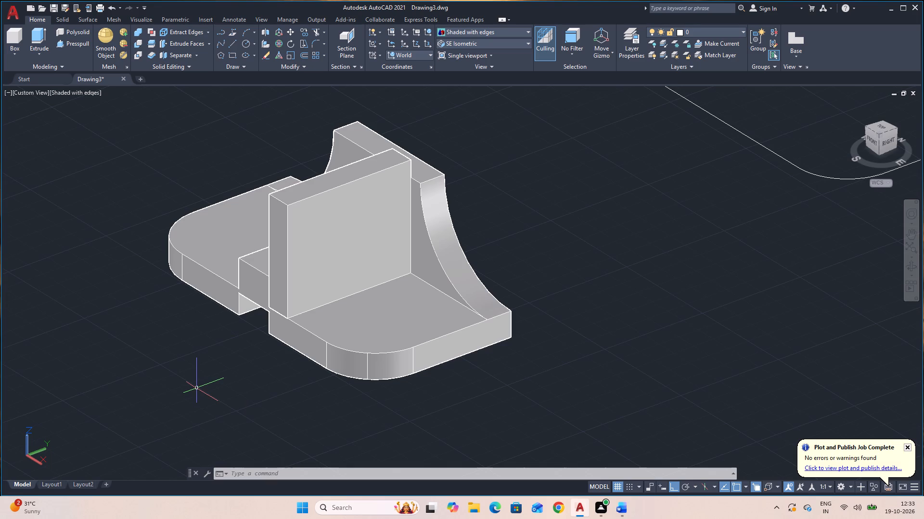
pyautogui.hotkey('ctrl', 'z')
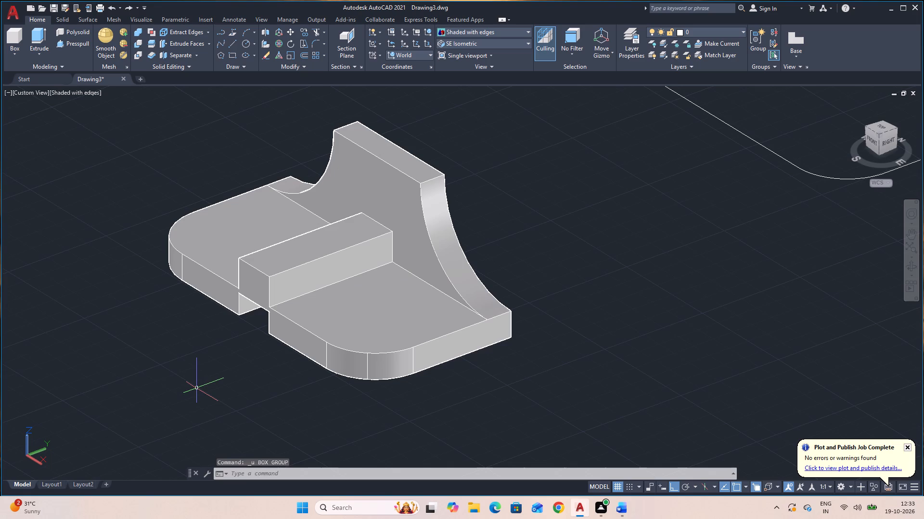
# Create a box 12 thick and 64 high from the rib's front lower right corner on the plate, reaching back to the wall.
pyautogui.click(16, 38)
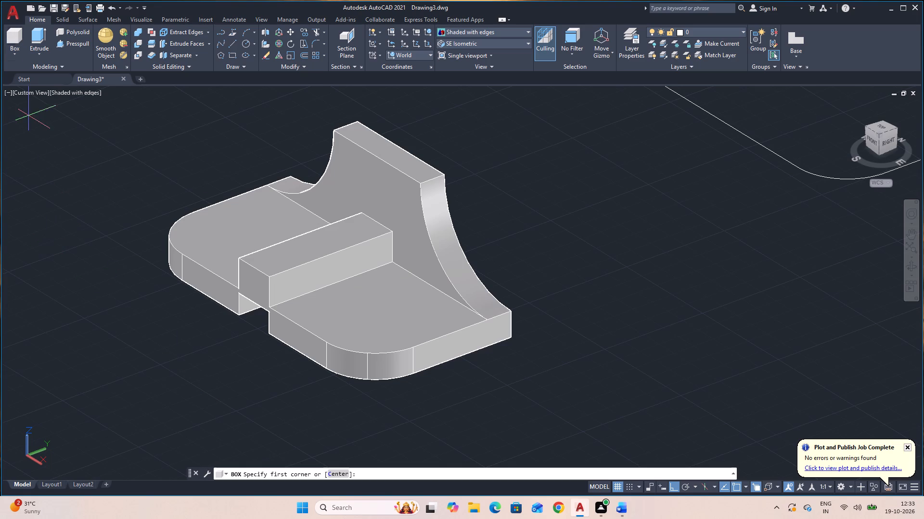
pyautogui.click(269, 308)
pyautogui.write('L')
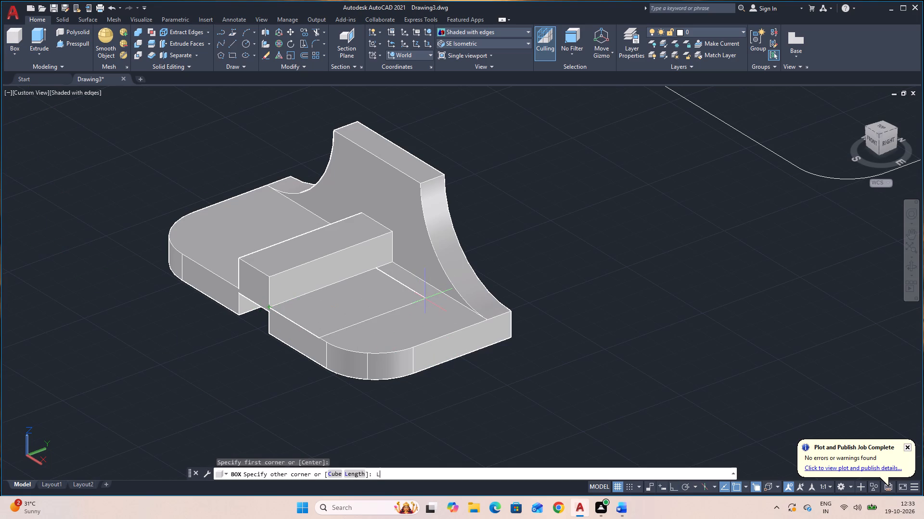
pyautogui.press('space')
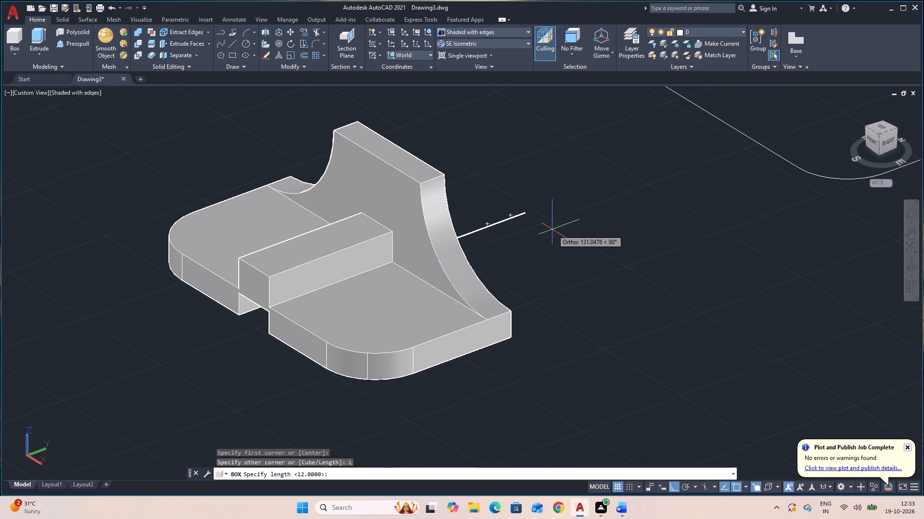
pyautogui.click(391, 262)
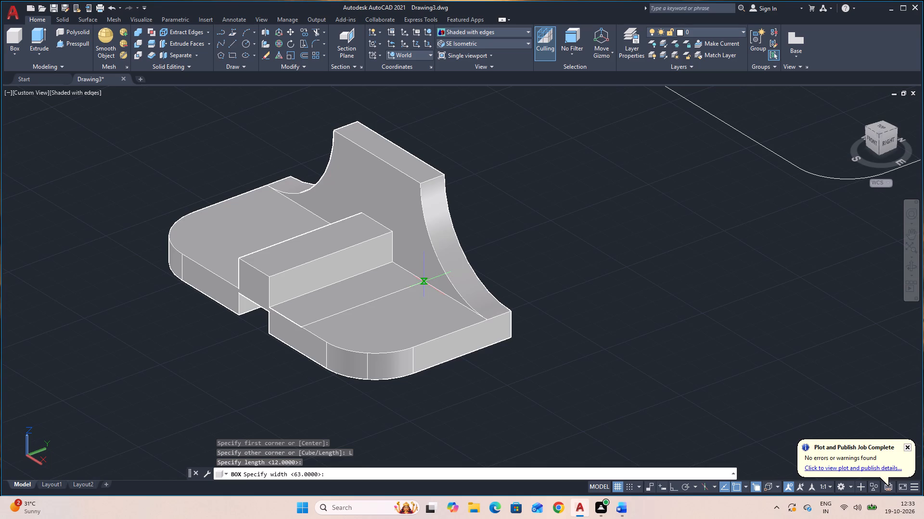
pyautogui.write('12')
pyautogui.press('Return')
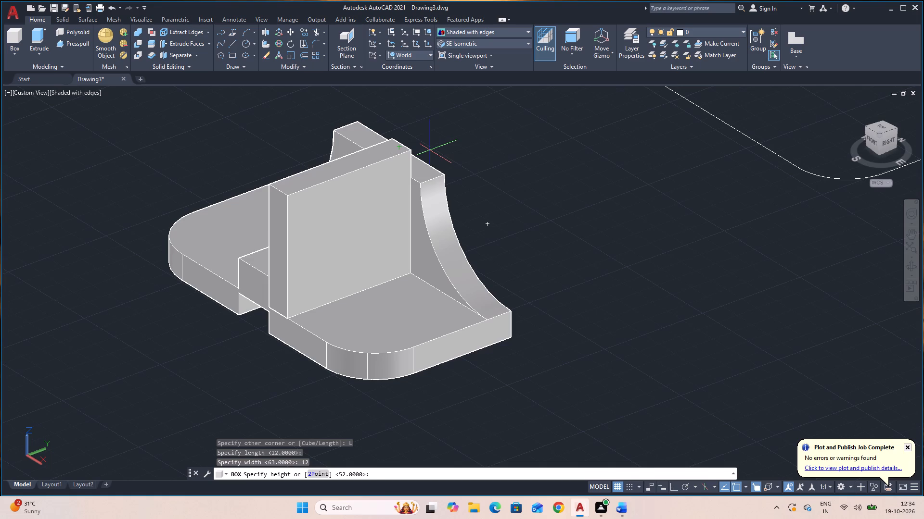
pyautogui.write('64')
pyautogui.press('Return')
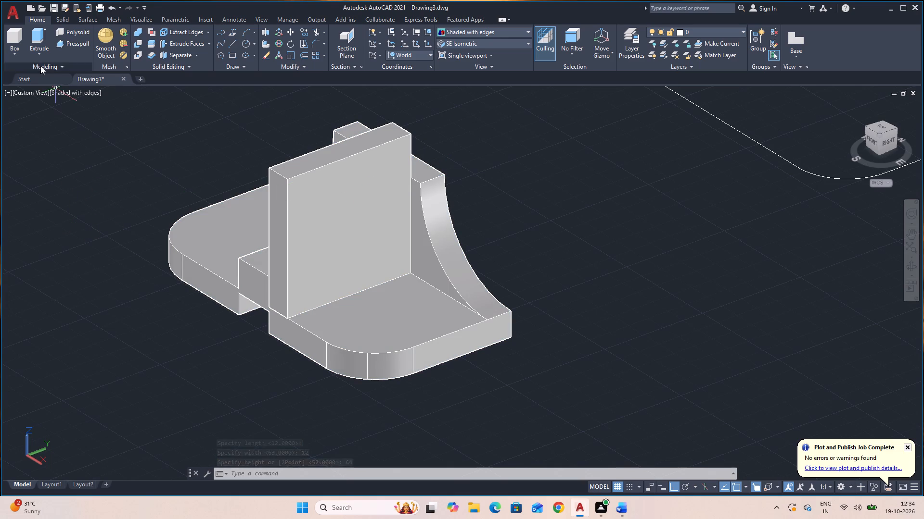
# Draw a line 20 straight down from a point 20 behind the tall box's front upper right corner, along its top edge.
pyautogui.click(231, 42)
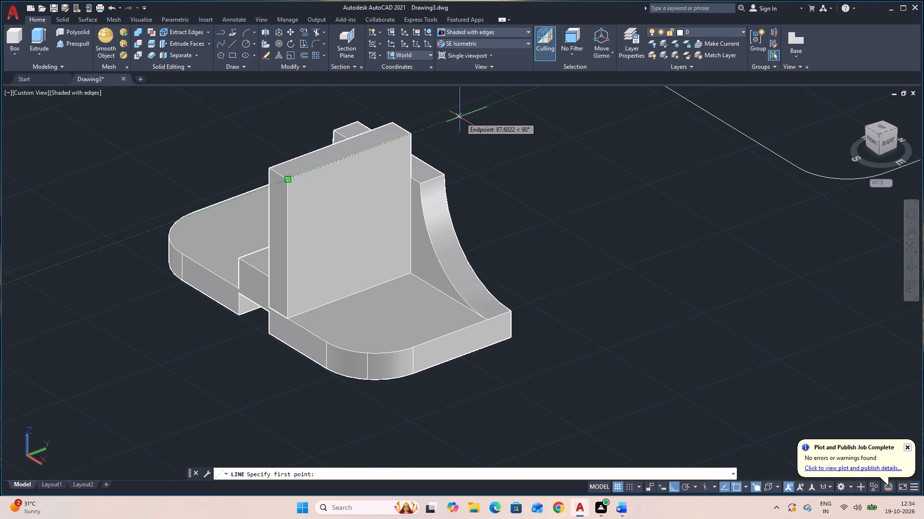
pyautogui.write('20')
pyautogui.press('Return')
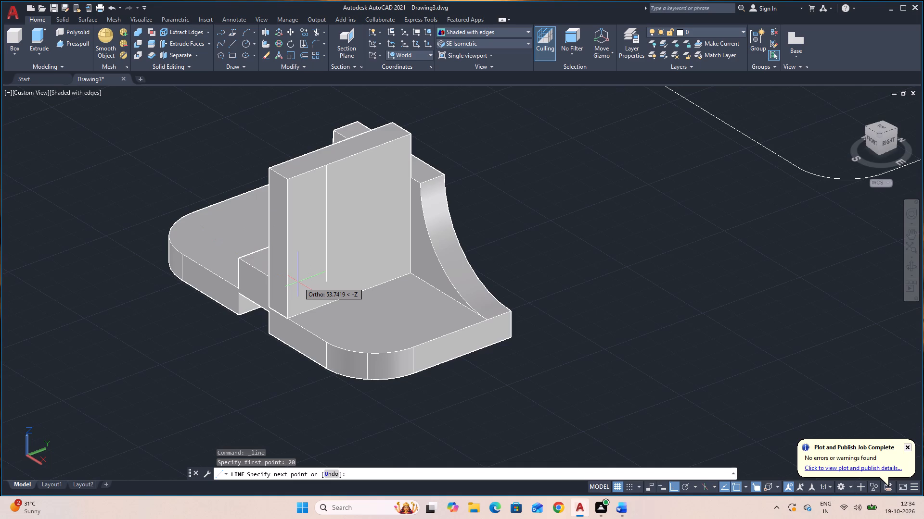
pyautogui.write('20')
pyautogui.press('Return')
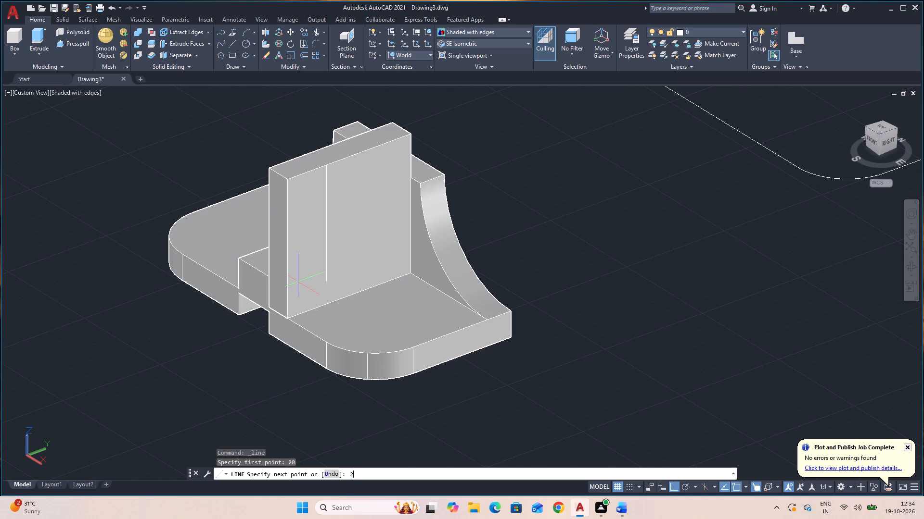
pyautogui.press('Escape')
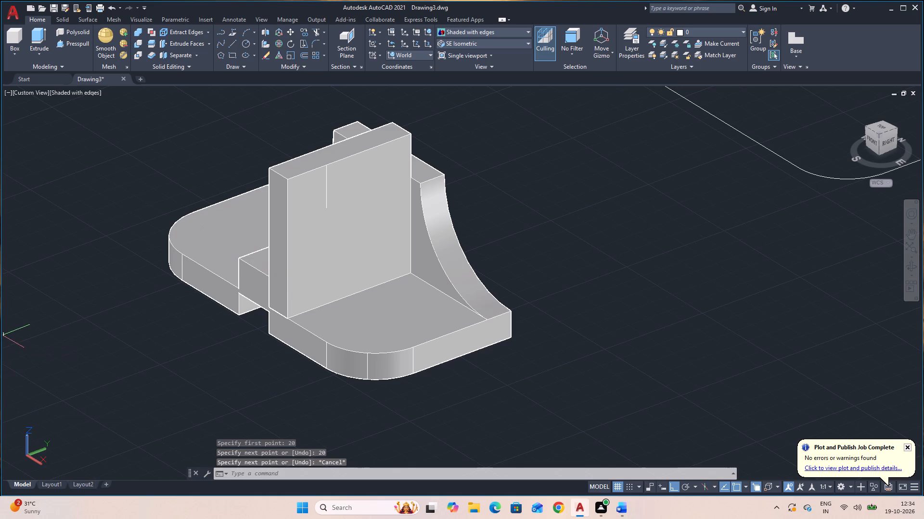
# Create a radius 20 cylinder centred on the vertical line's lower end, with its axis running 12 horizontally through the upright.
pyautogui.click(19, 55)
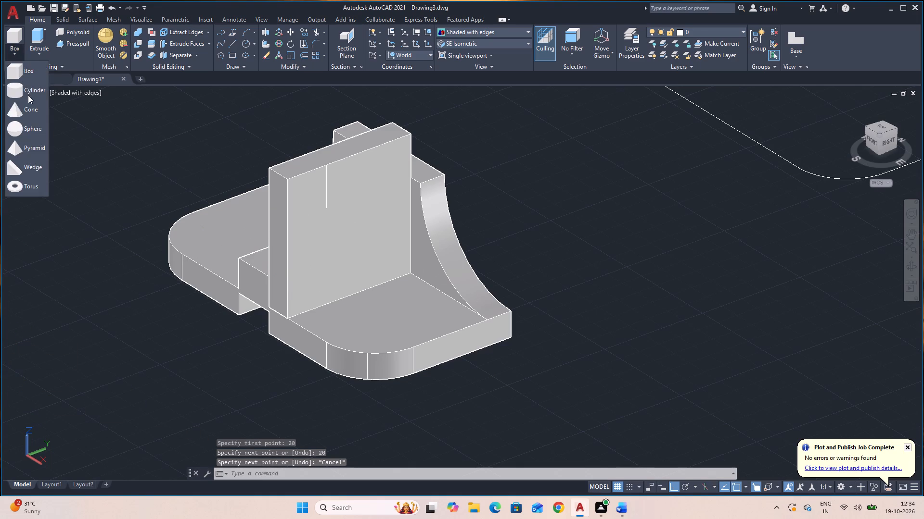
pyautogui.click(28, 96)
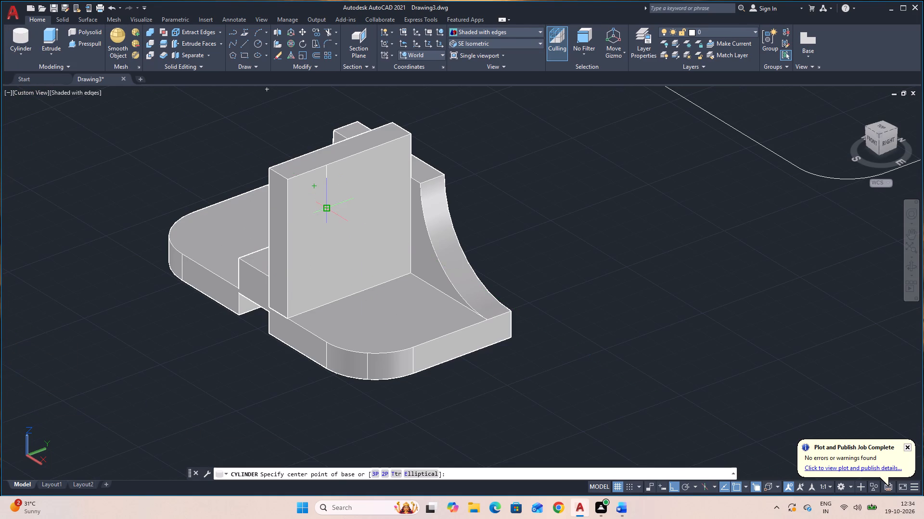
pyautogui.click(328, 208)
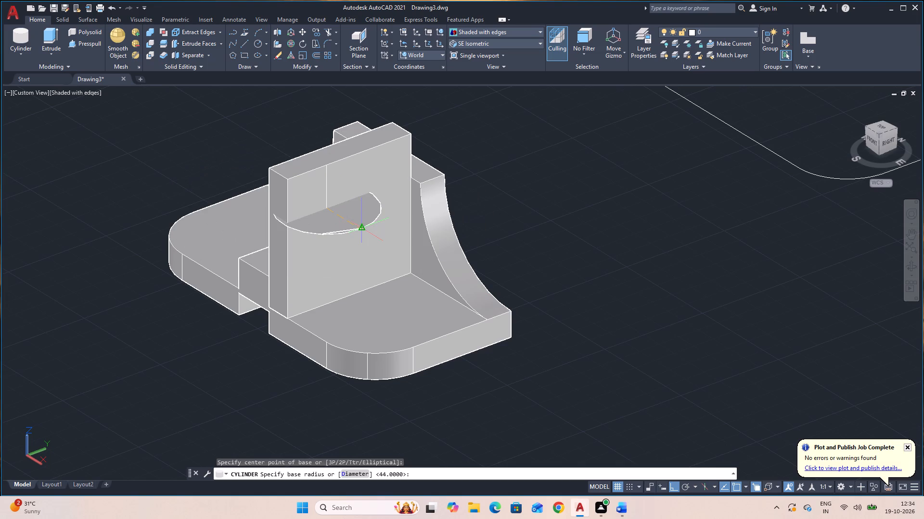
pyautogui.write('20')
pyautogui.press('Return')
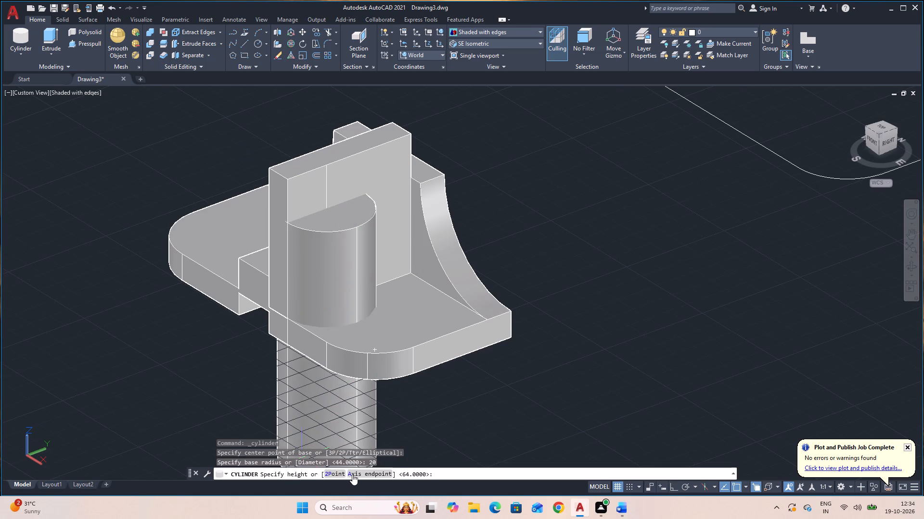
pyautogui.click(365, 473)
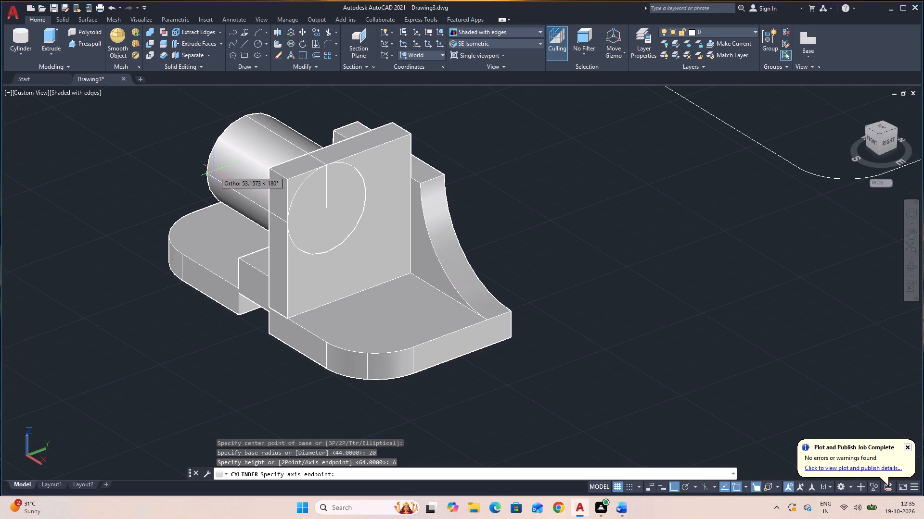
pyautogui.write('12')
pyautogui.press('Return')
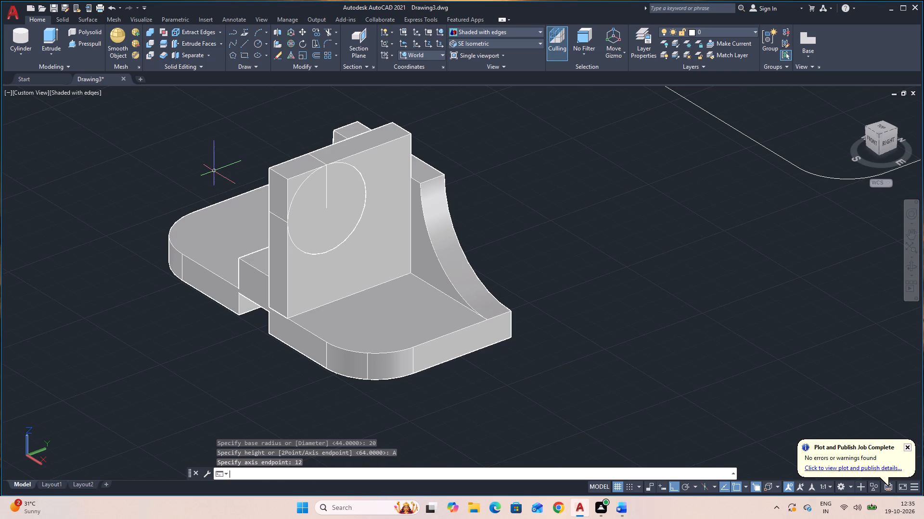
# Presspull the corner area outside the circle through the upright's thickness to round off its front upper corner.
pyautogui.click(87, 41)
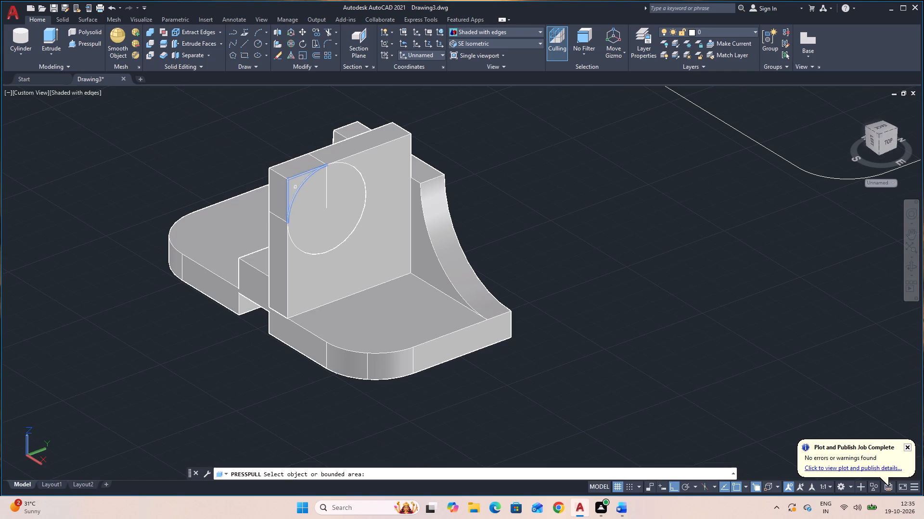
pyautogui.click(296, 187)
pyautogui.click(198, 155)
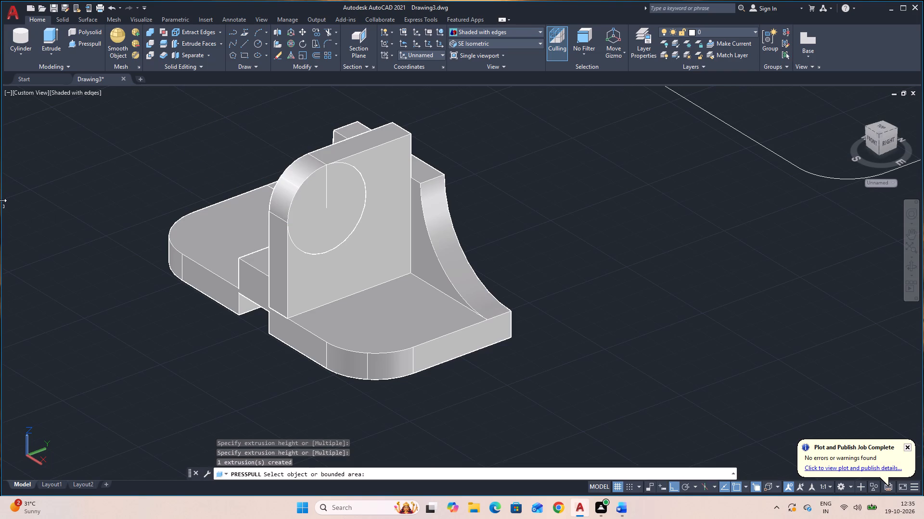
pyautogui.press('Escape')
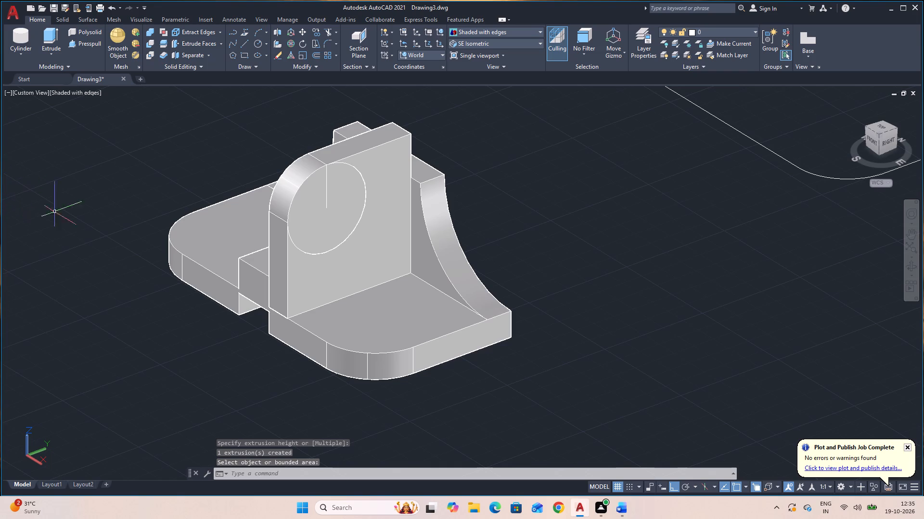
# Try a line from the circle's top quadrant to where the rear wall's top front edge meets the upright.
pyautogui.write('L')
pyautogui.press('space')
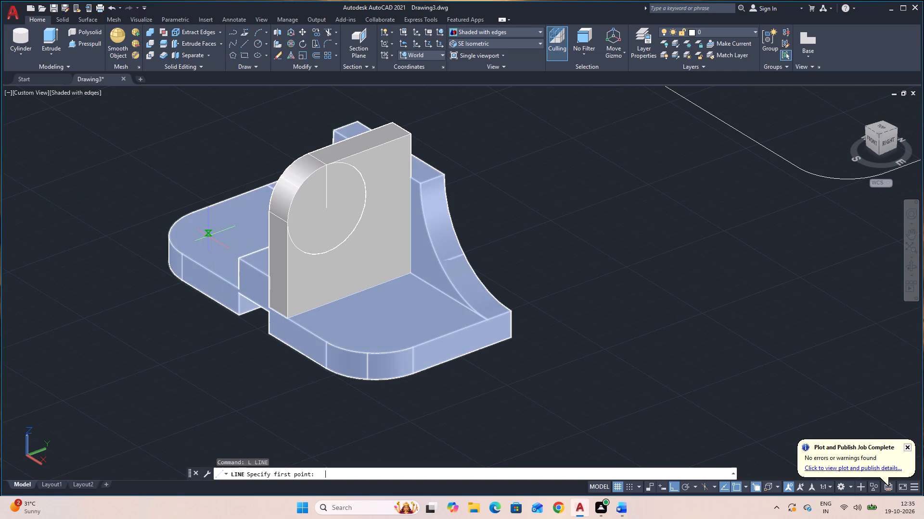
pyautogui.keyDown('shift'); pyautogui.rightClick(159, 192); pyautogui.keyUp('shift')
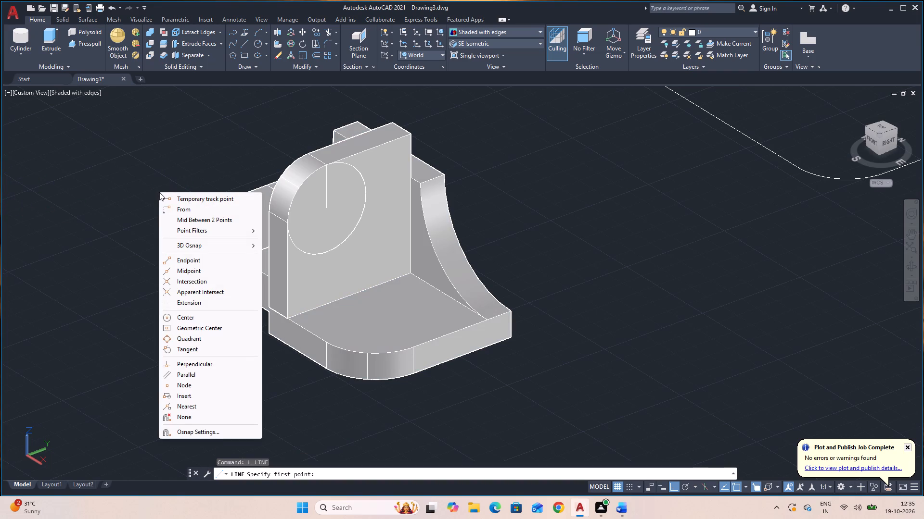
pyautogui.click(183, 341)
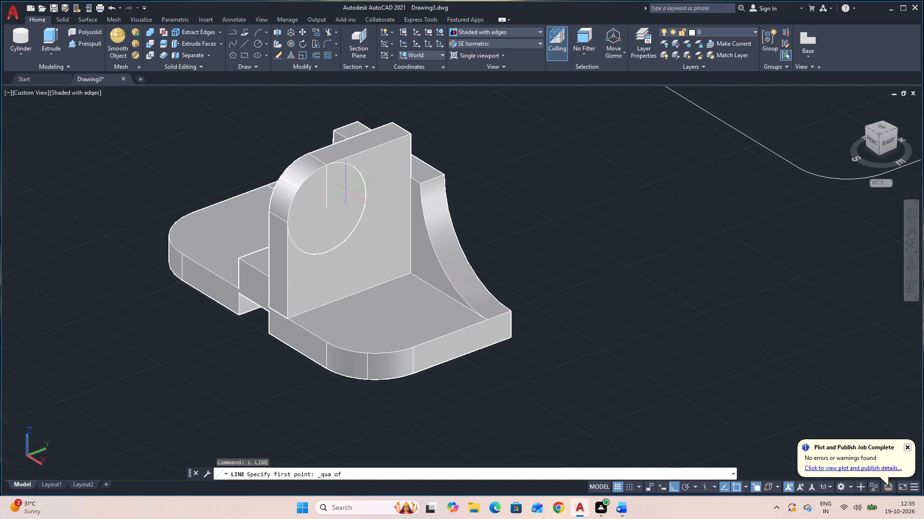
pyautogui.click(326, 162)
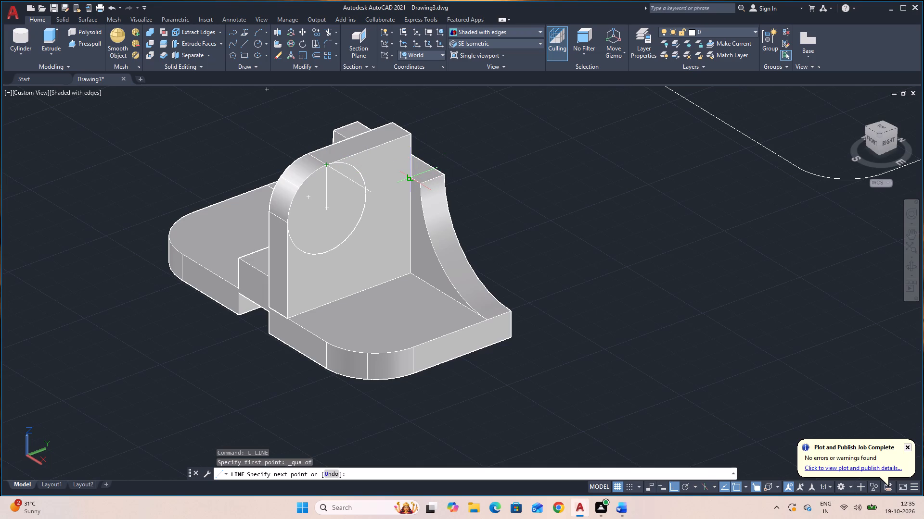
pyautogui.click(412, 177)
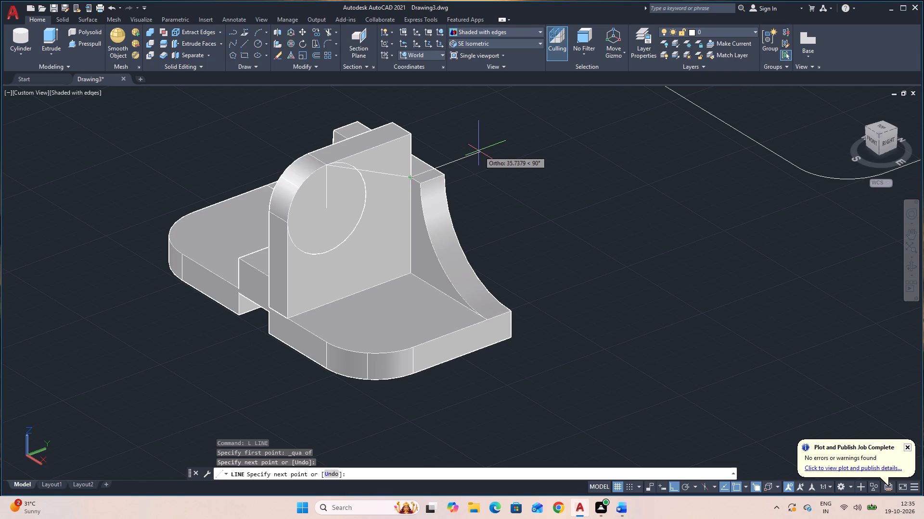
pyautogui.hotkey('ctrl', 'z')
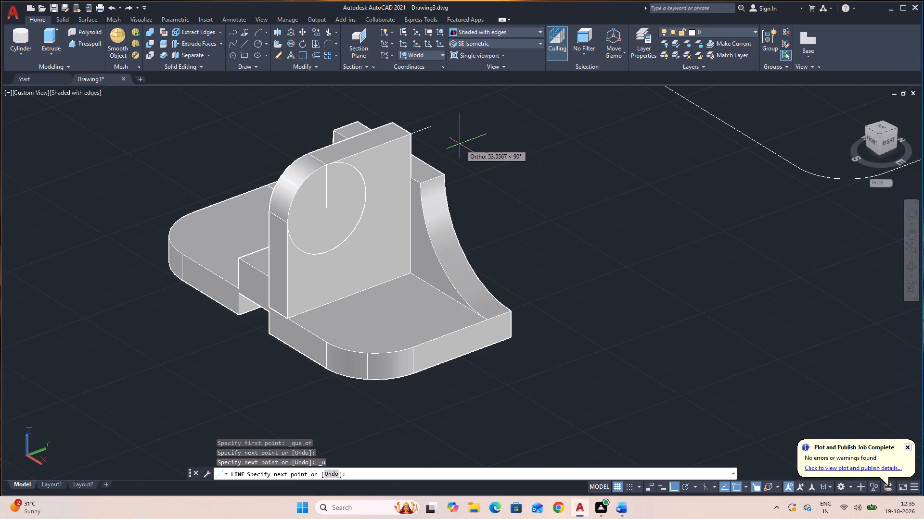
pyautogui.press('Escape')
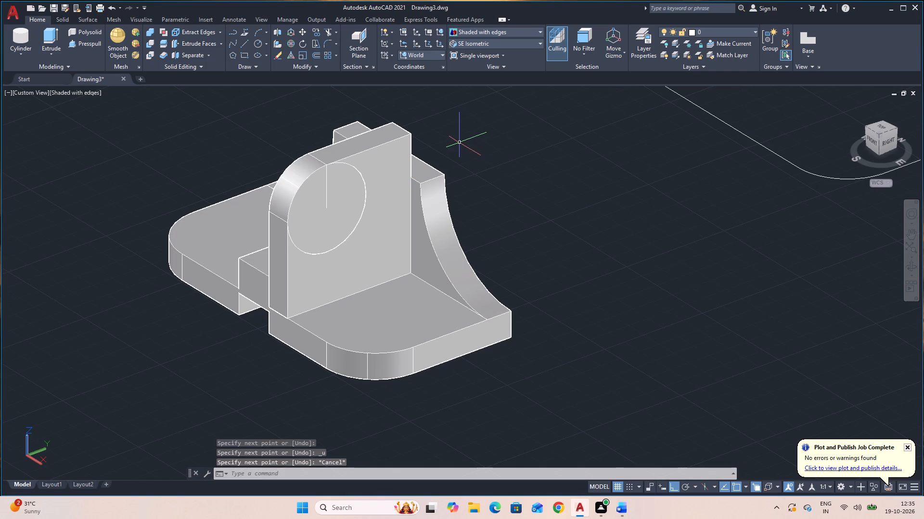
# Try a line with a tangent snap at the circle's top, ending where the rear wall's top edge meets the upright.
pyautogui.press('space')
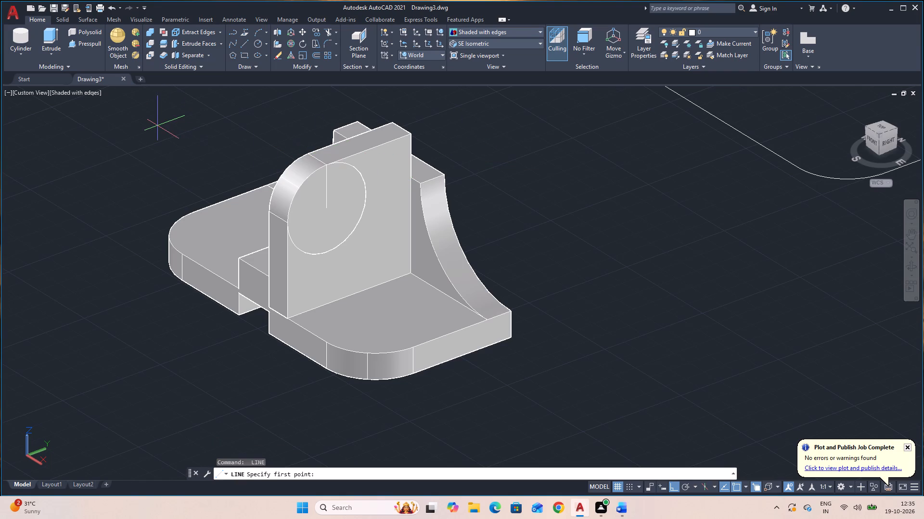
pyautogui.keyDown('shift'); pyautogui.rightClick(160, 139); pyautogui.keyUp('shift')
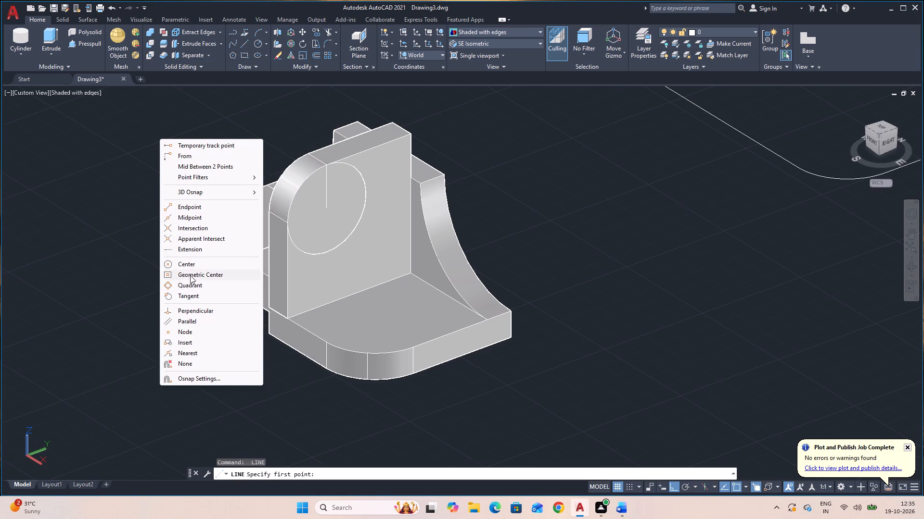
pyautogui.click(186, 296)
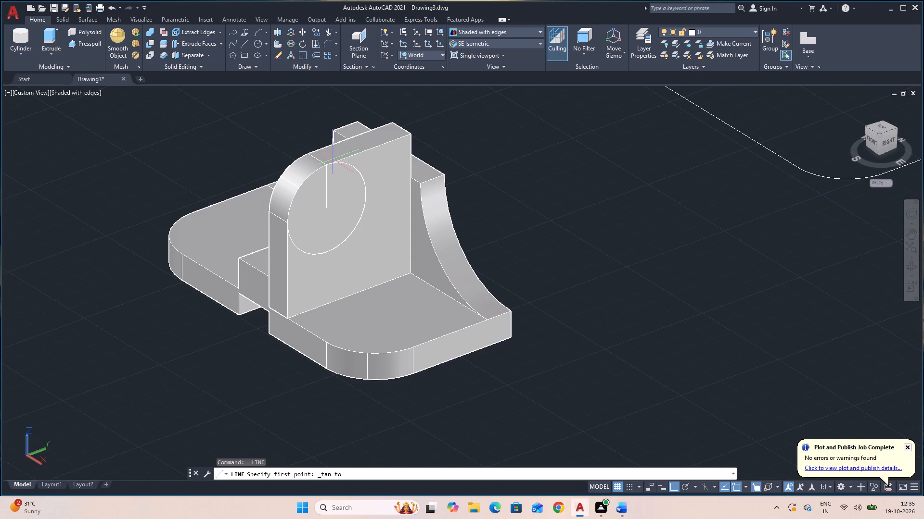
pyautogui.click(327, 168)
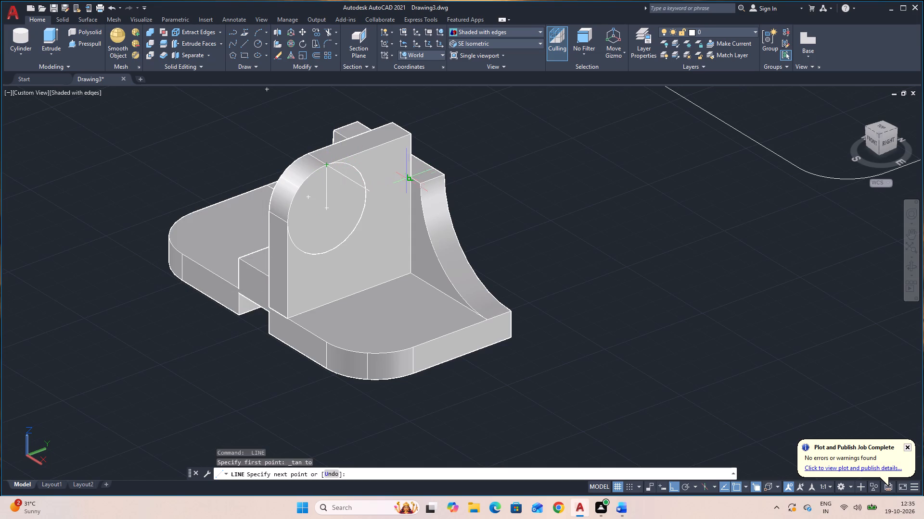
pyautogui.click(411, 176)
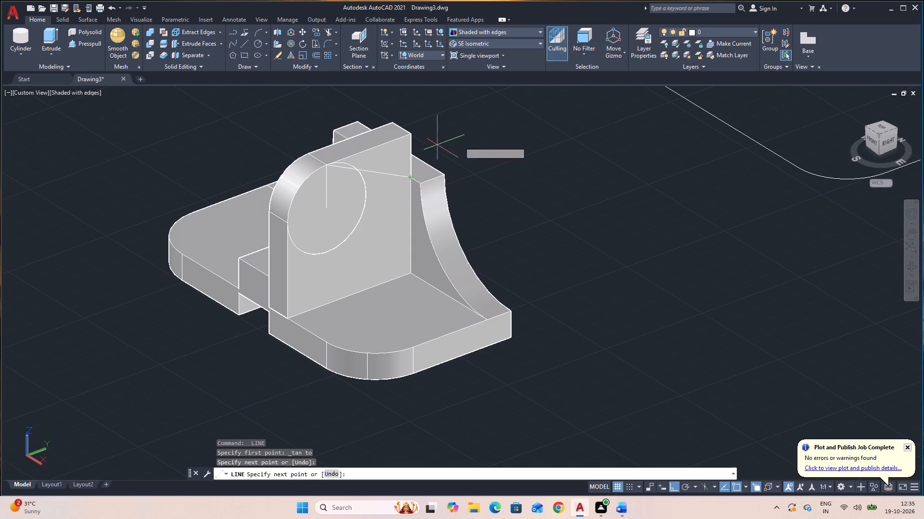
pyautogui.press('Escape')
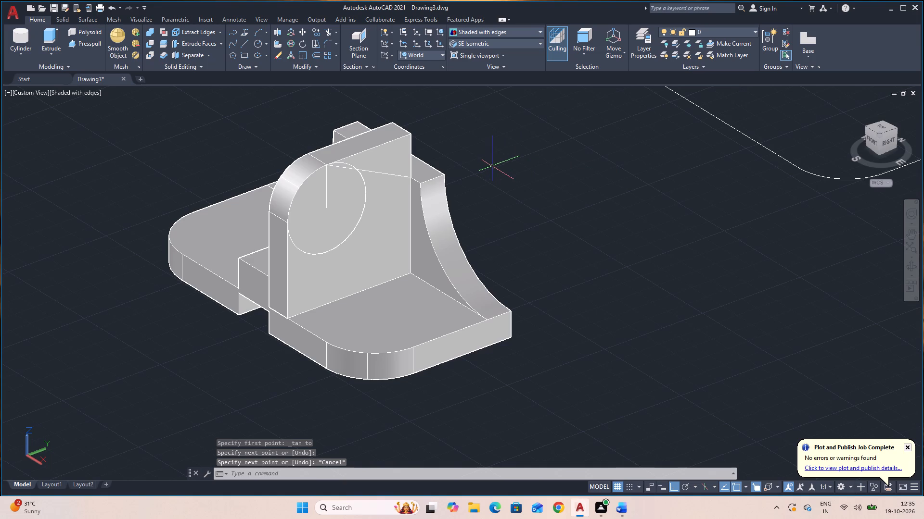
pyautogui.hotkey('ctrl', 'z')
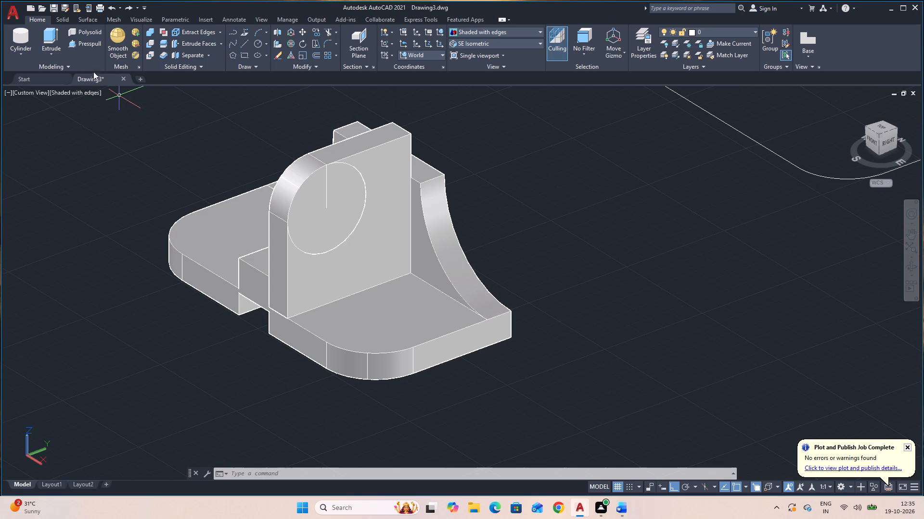
# Draw a line tangent to the circle's upper rear side, ending where the rear wall's top front edge meets the upright.
pyautogui.click(246, 41)
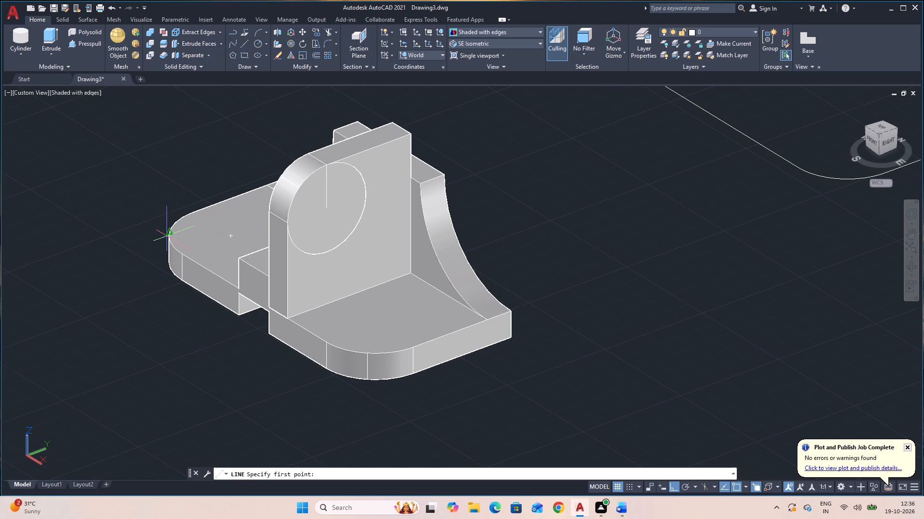
pyautogui.keyDown('shift'); pyautogui.rightClick(108, 245); pyautogui.keyUp('shift')
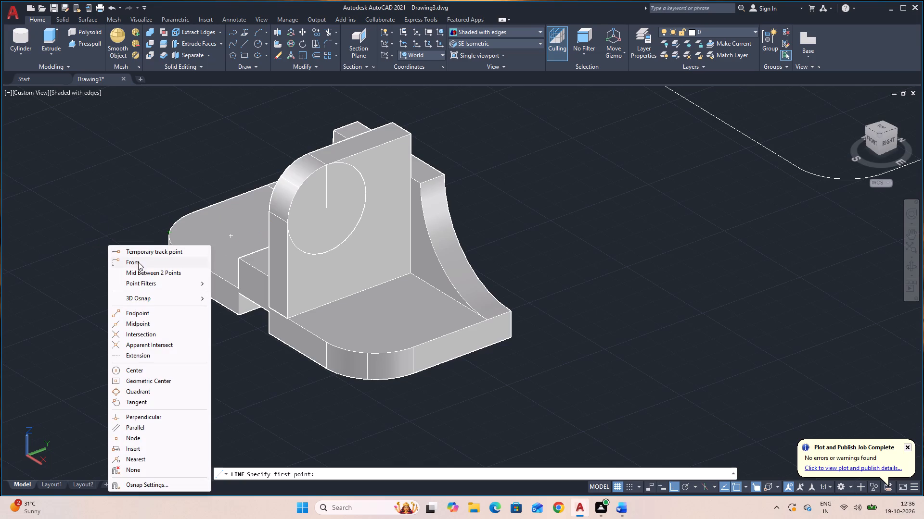
pyautogui.click(148, 400)
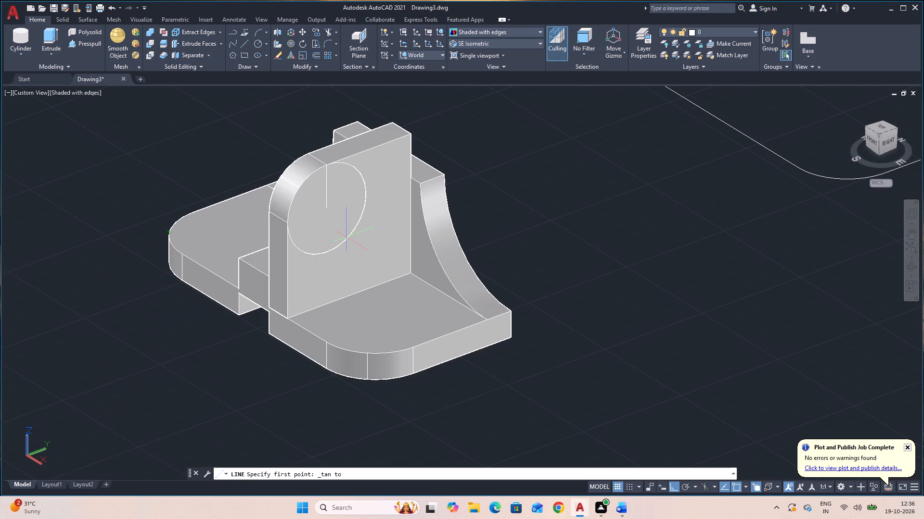
pyautogui.click(343, 161)
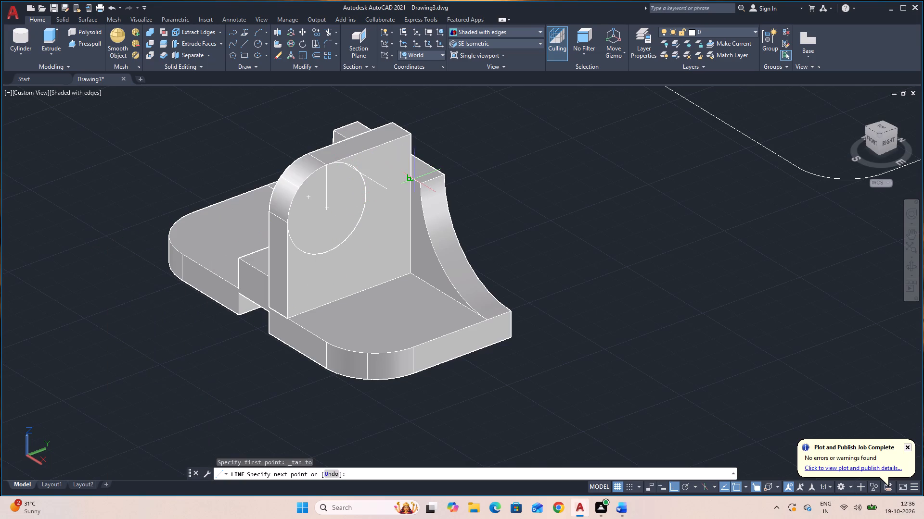
pyautogui.click(414, 180)
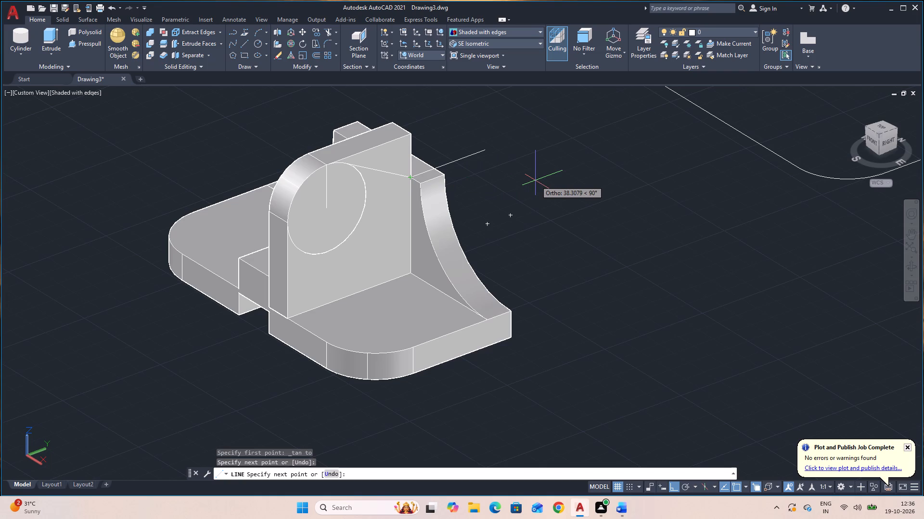
pyautogui.press('Escape')
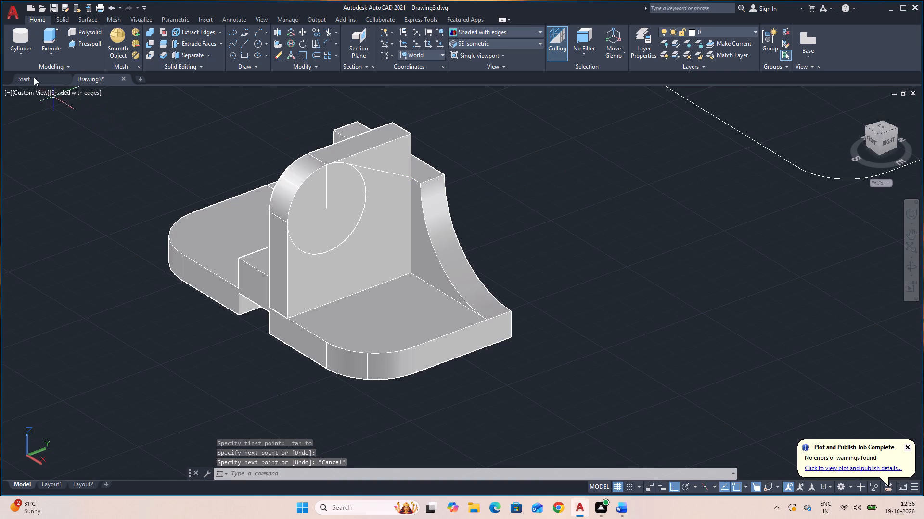
# Presspull the area above the tangent line through the upright's thickness to cut its top down to a slope.
pyautogui.click(83, 43)
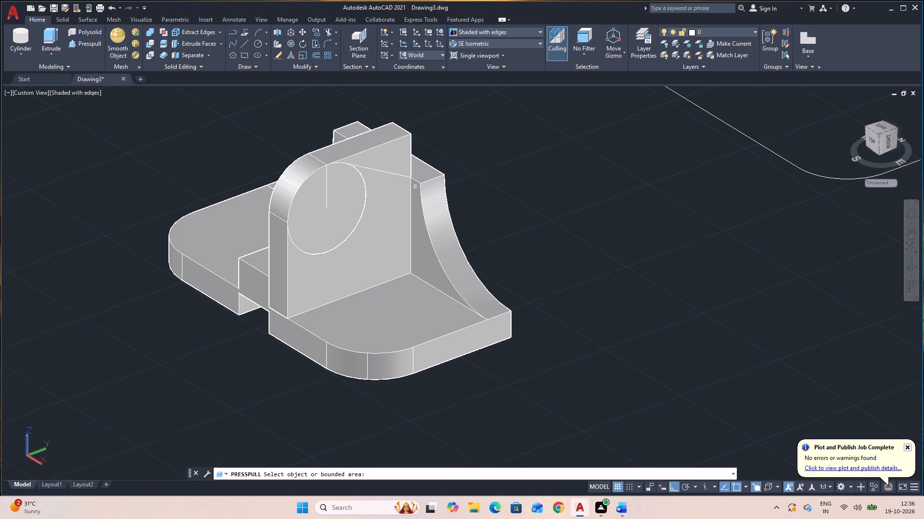
pyautogui.click(396, 160)
pyautogui.click(295, 130)
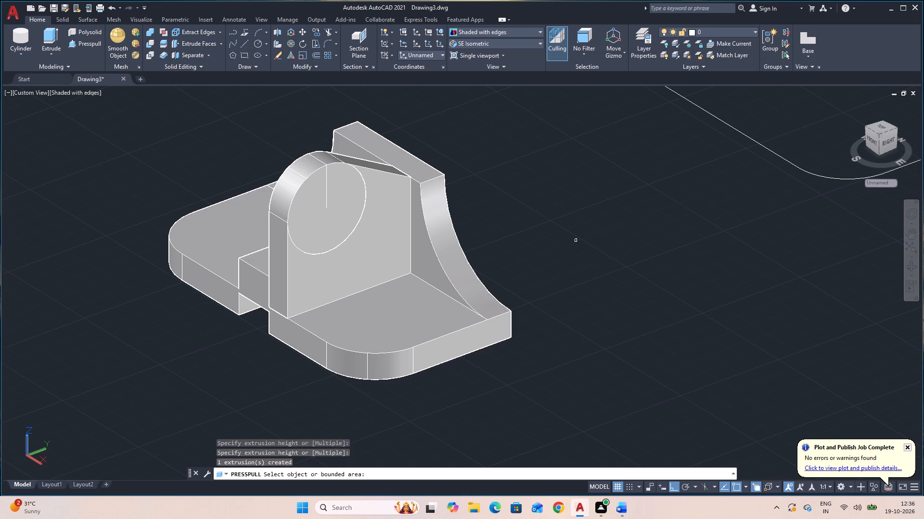
pyautogui.press('Escape')
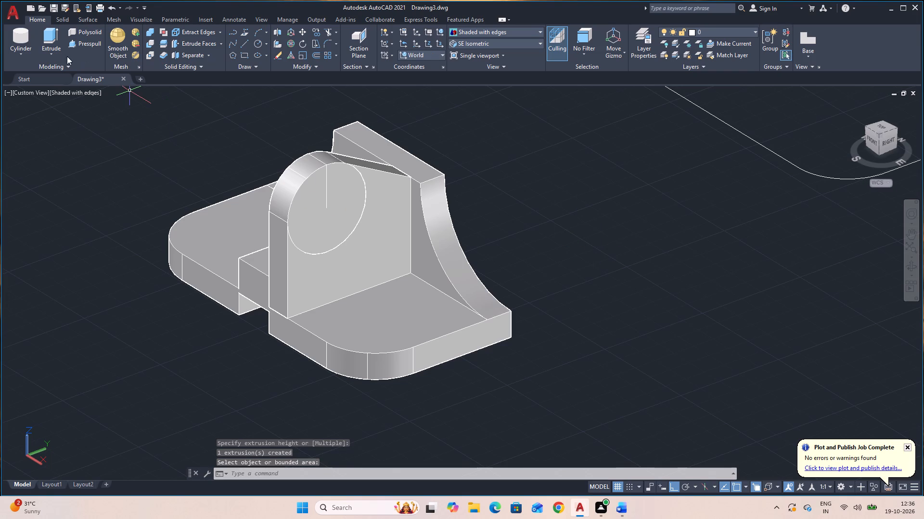
# Create a radius 8 cylinder centred on the upright's rounded end, with its axis running 12 through the upright's thickness.
pyautogui.click(26, 37)
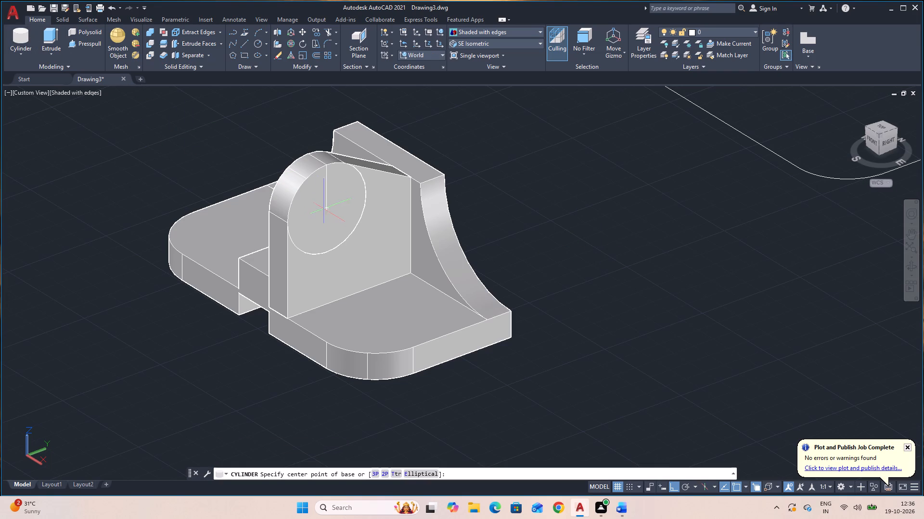
pyautogui.click(324, 209)
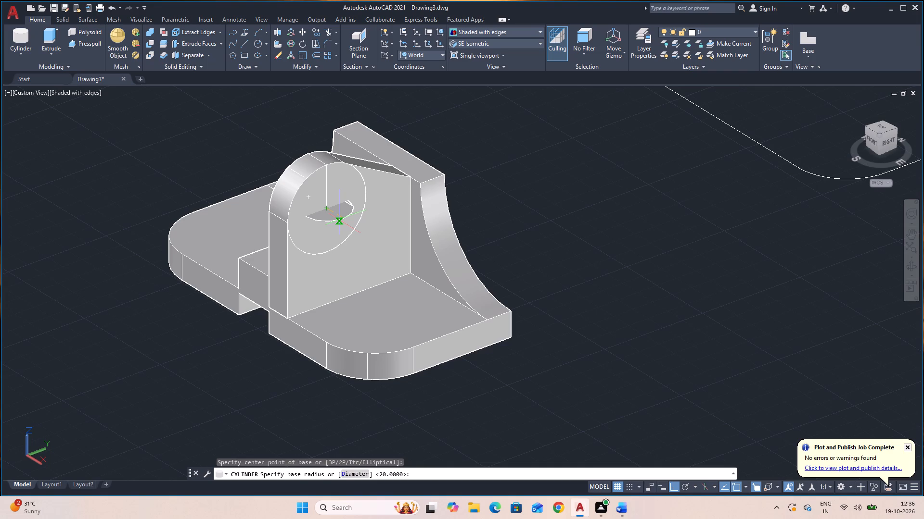
pyautogui.press('8')
pyautogui.press('Return')
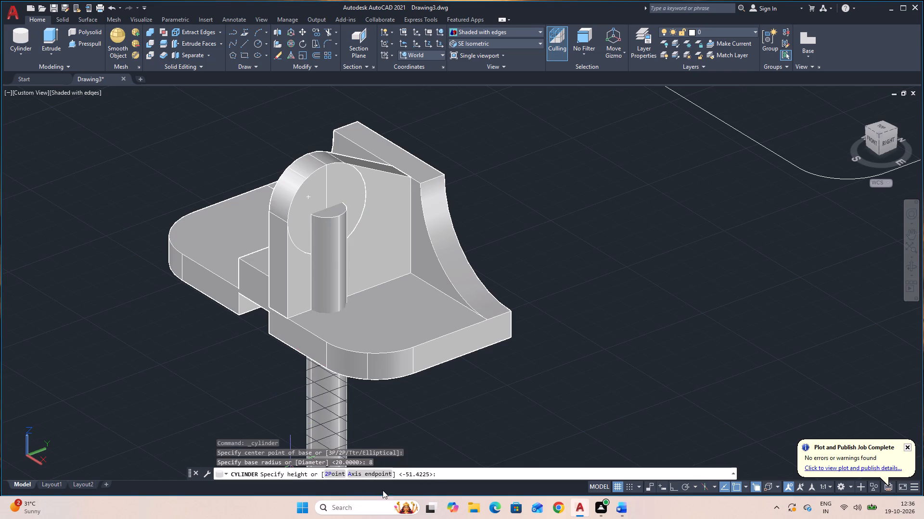
pyautogui.click(372, 473)
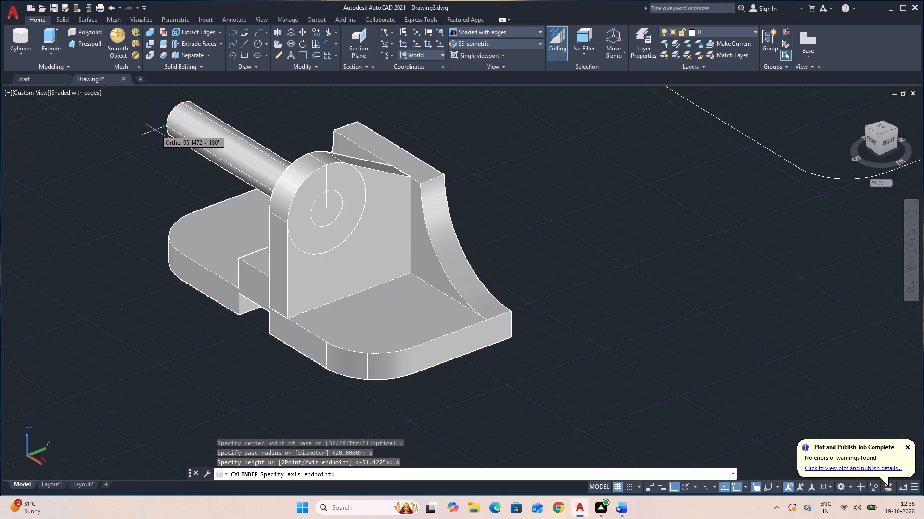
pyautogui.write('12')
pyautogui.press('Return')
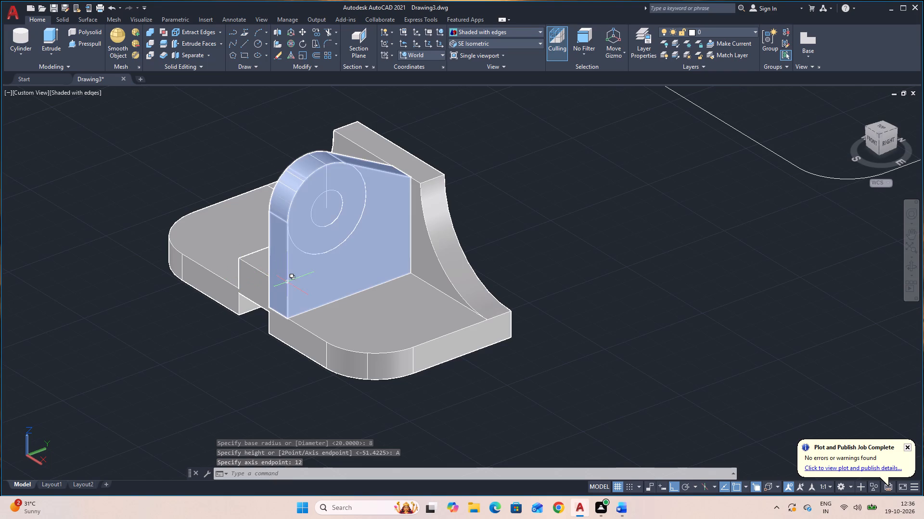
# Copy the upright with its R20 and R8 cylinders from its bottom front corner to the far side of the raised middle block.
pyautogui.click(322, 281)
pyautogui.click(304, 224)
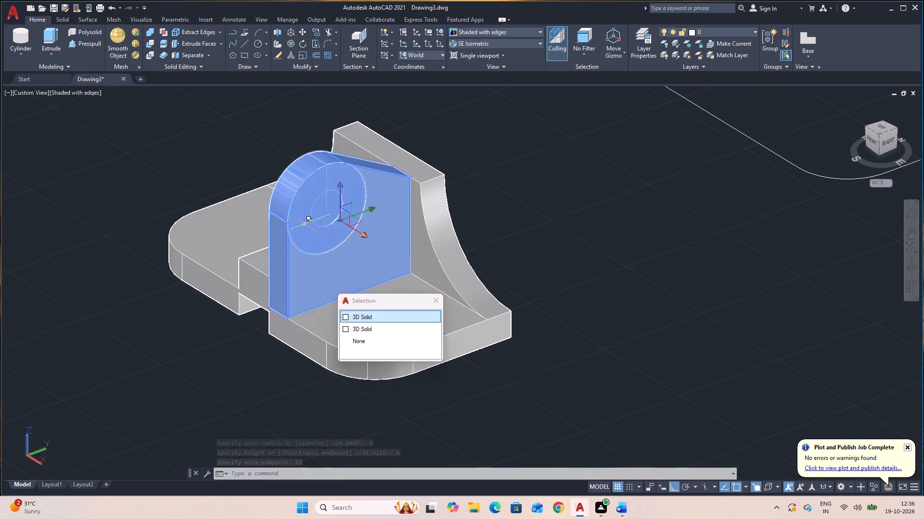
pyautogui.click(315, 215)
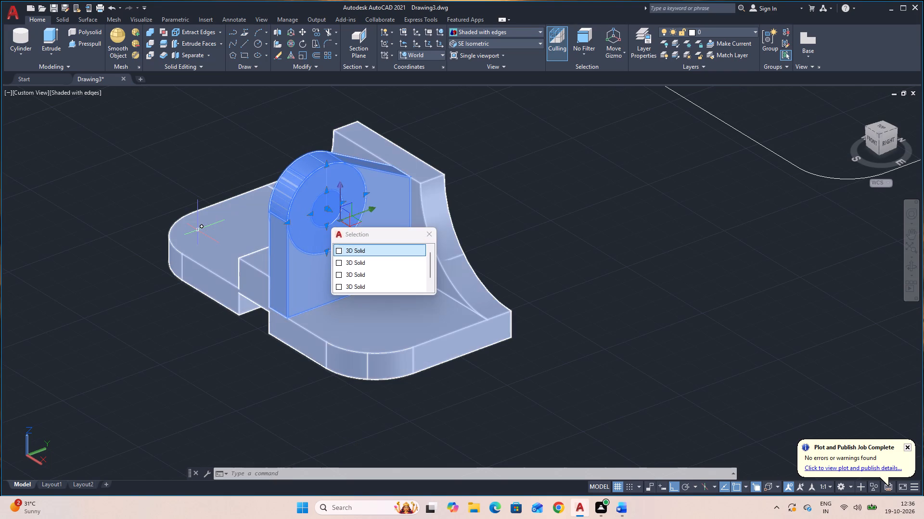
pyautogui.write('M')
pyautogui.press('space')
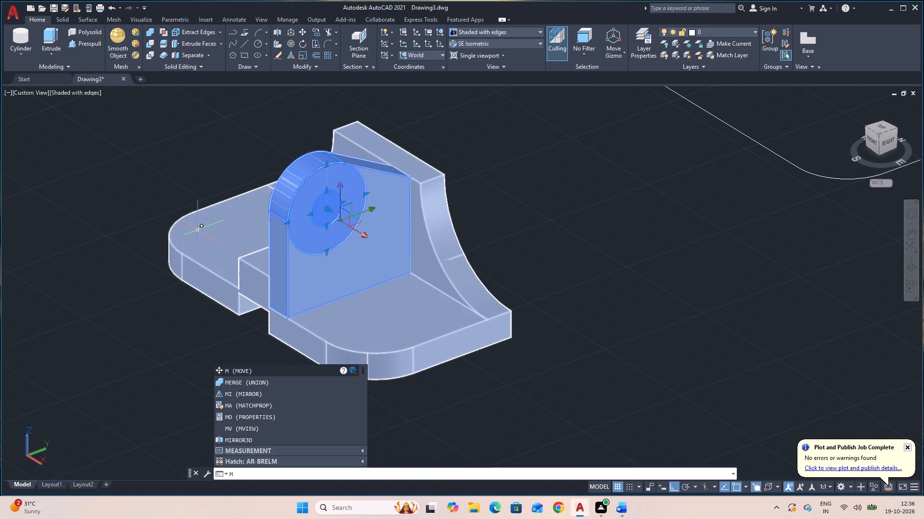
pyautogui.press('BackSpace')
pyautogui.write('CO')
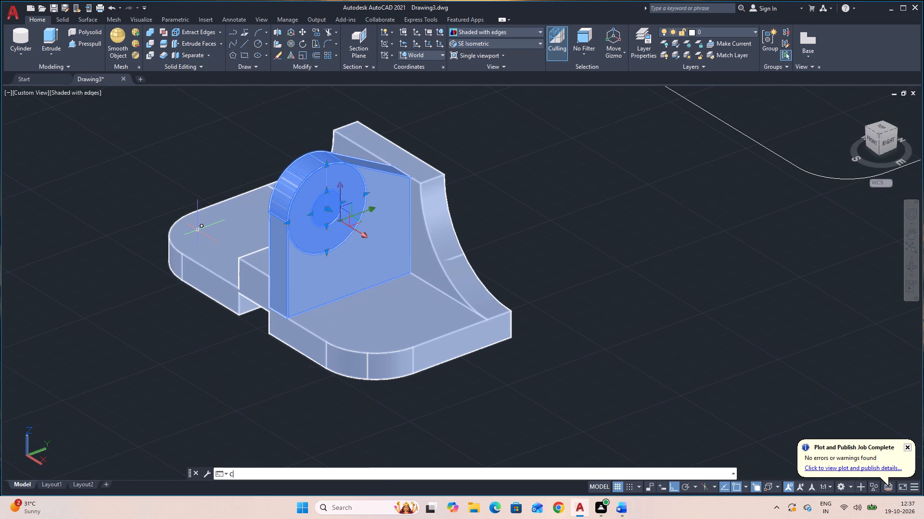
pyautogui.press('space')
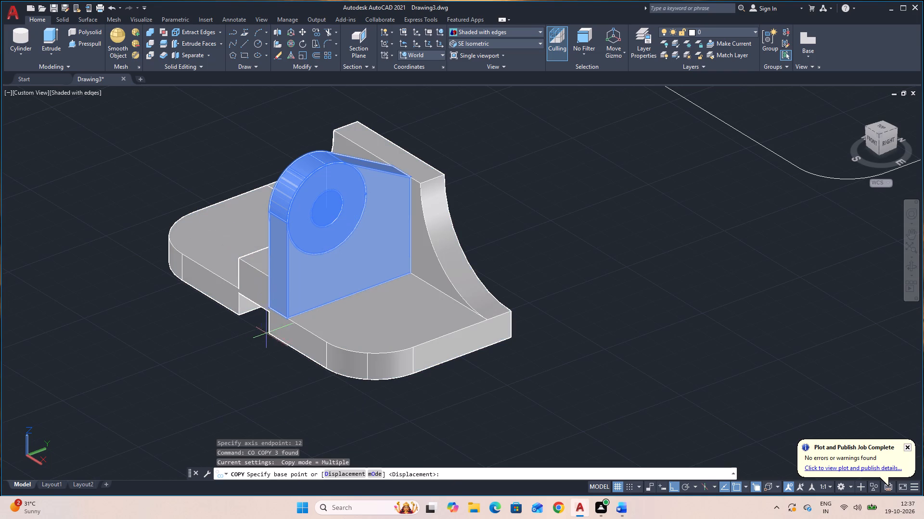
pyautogui.click(286, 319)
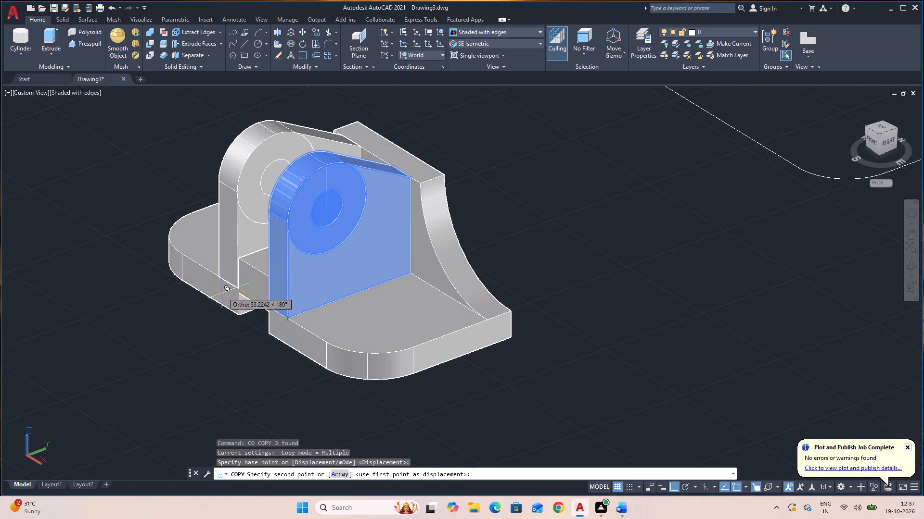
pyautogui.click(239, 289)
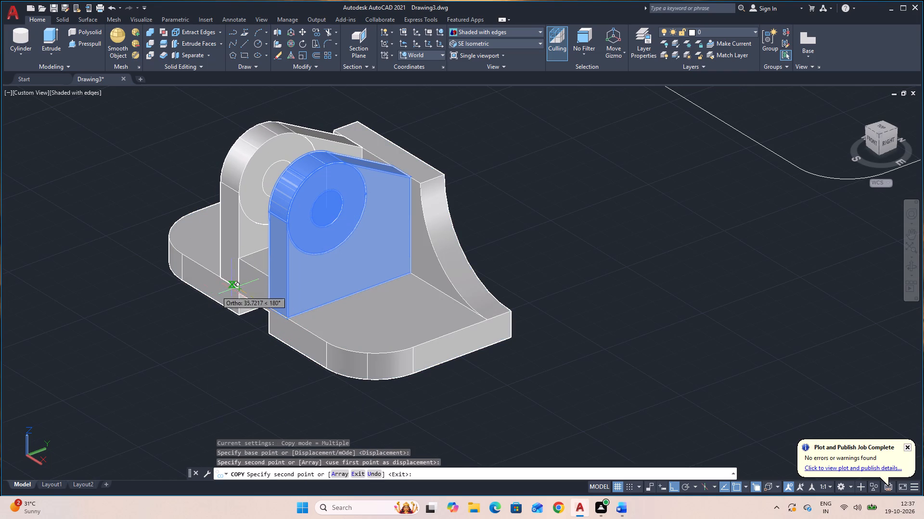
pyautogui.press('Escape')
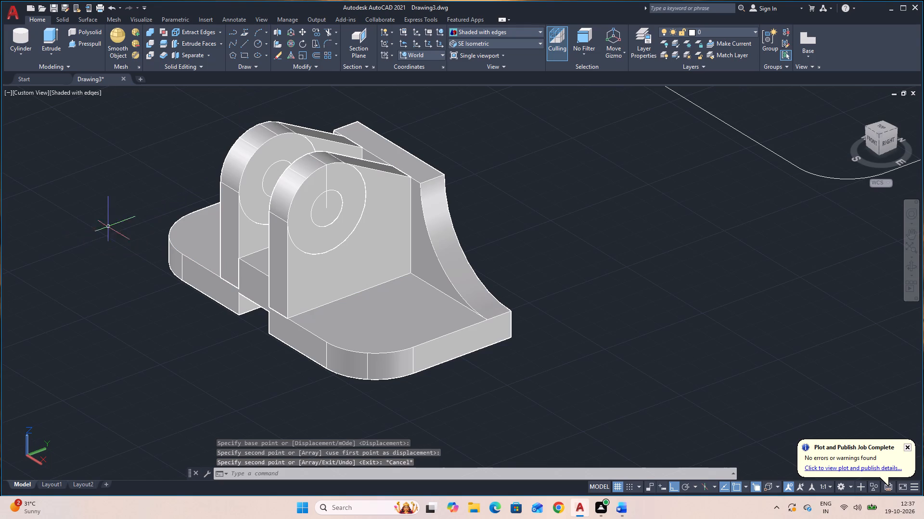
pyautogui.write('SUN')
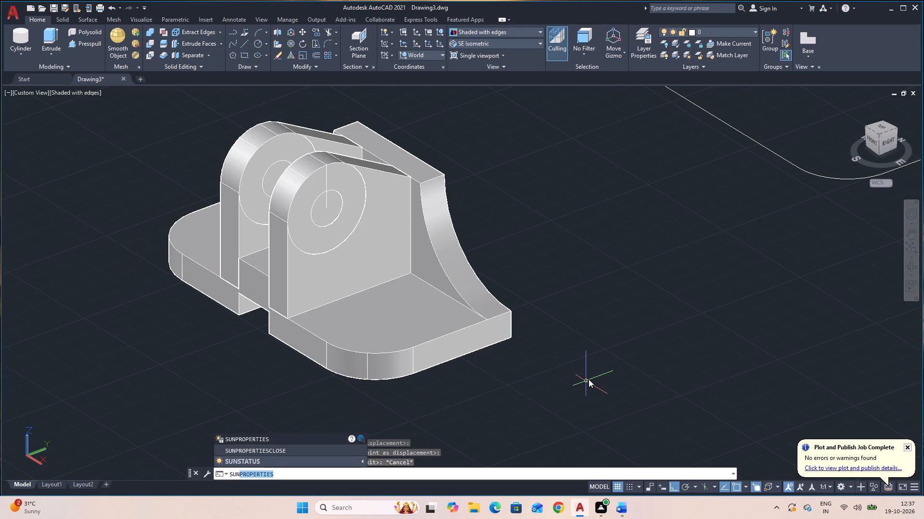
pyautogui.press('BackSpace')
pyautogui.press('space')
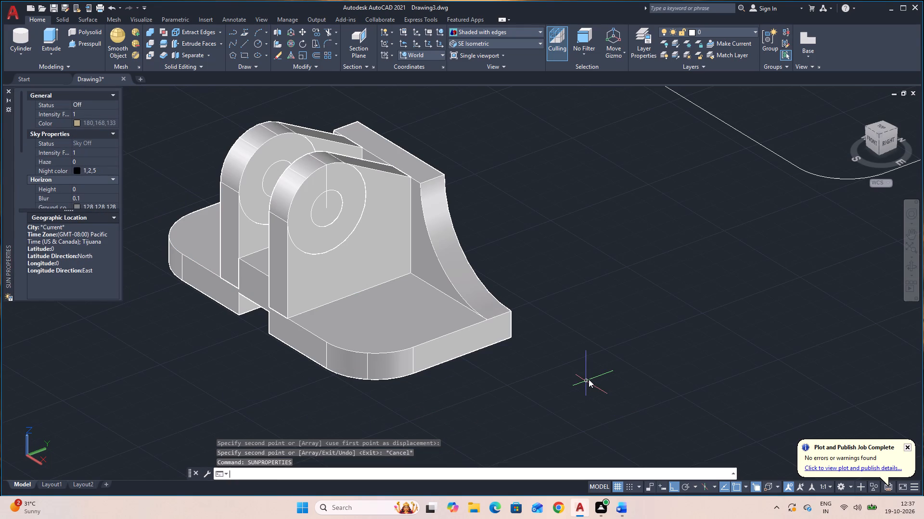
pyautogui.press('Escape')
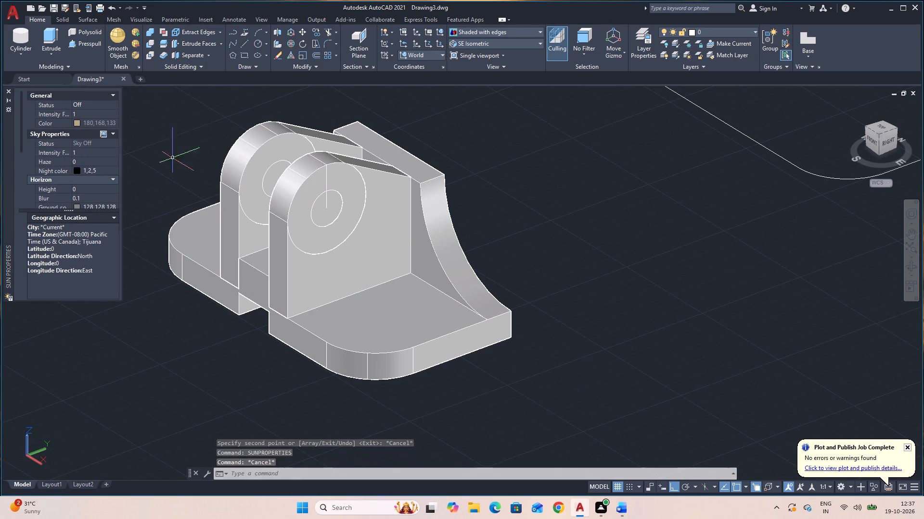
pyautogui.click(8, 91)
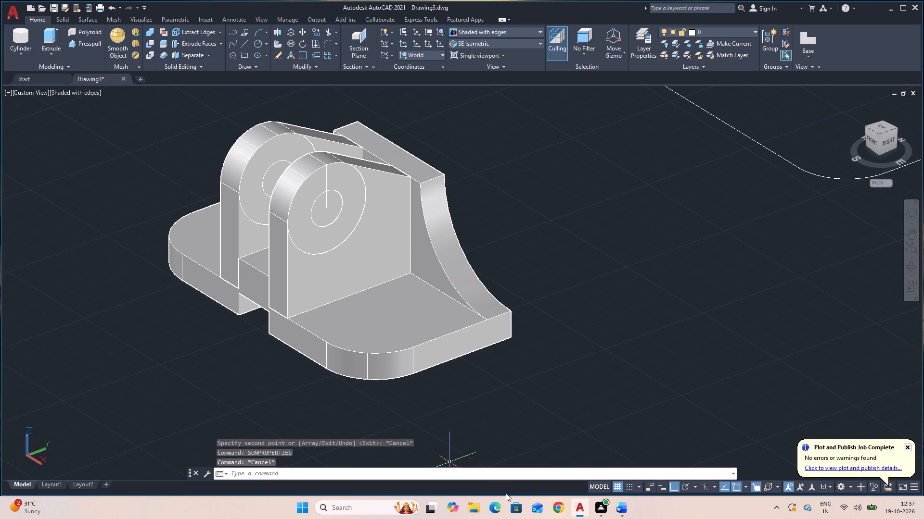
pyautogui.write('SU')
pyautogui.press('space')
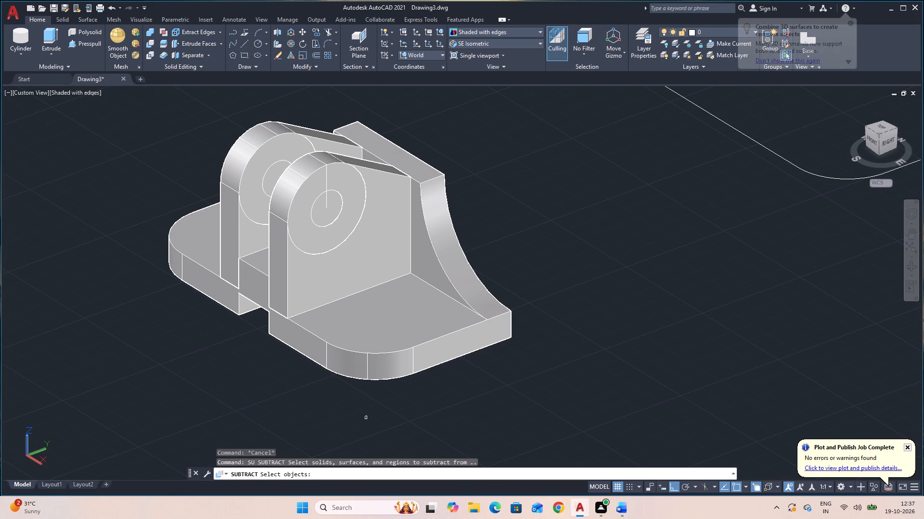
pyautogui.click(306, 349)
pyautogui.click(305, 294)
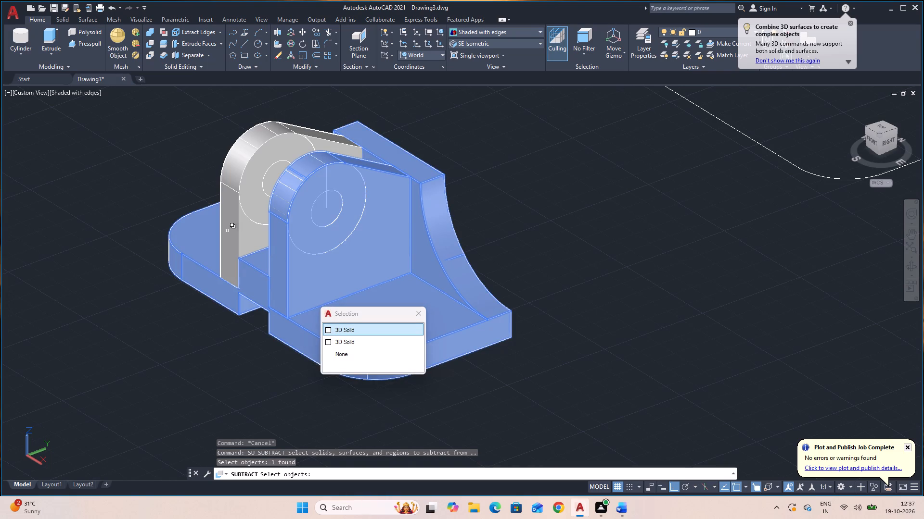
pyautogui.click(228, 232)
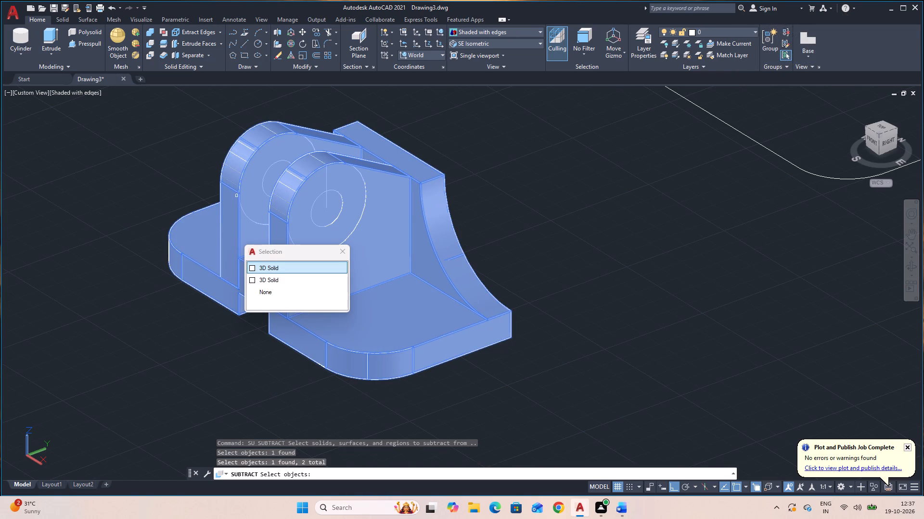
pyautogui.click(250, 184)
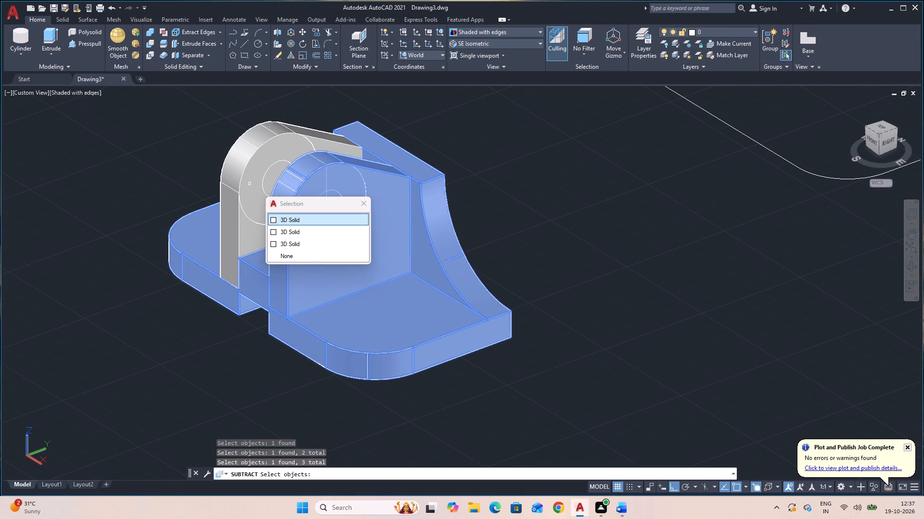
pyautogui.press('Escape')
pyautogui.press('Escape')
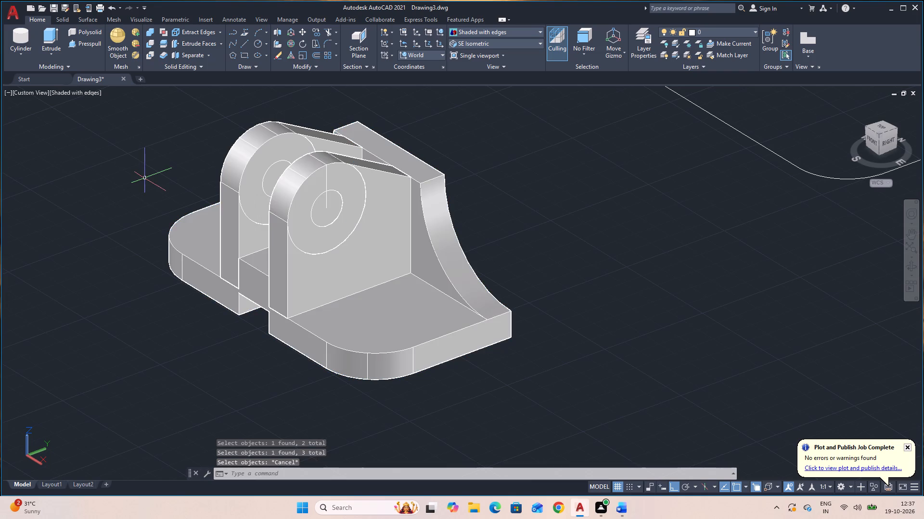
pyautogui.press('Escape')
# Subtract both R8 cylinders from the base, the two uprights and their R20 rounded ends to cut the aligned holes.
pyautogui.press('space')
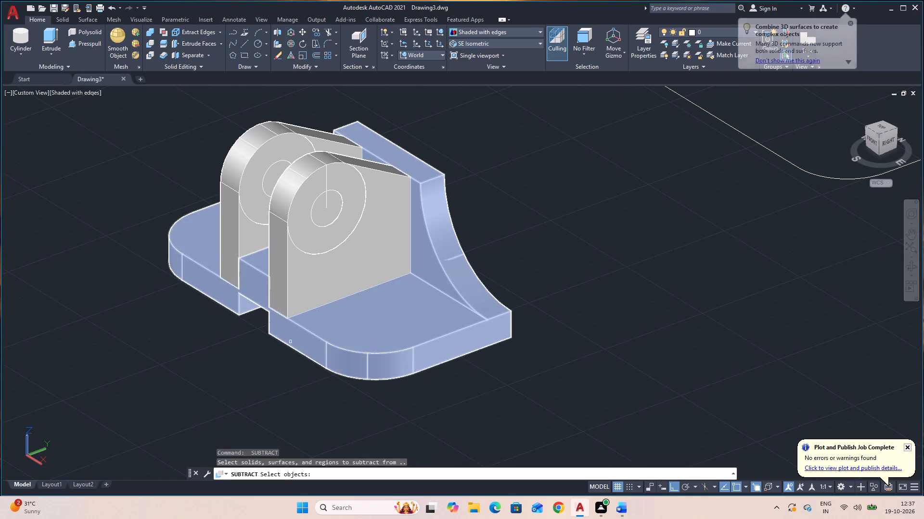
pyautogui.click(295, 344)
pyautogui.click(291, 292)
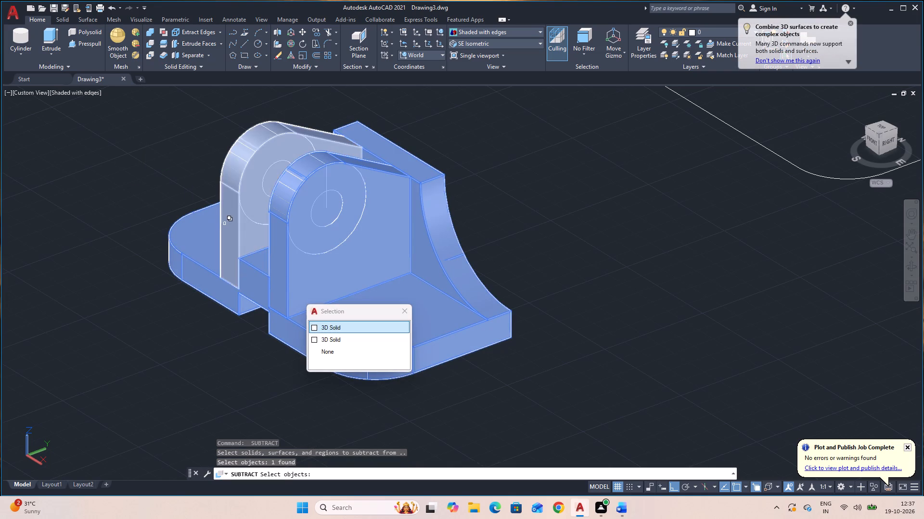
pyautogui.click(231, 229)
pyautogui.click(256, 214)
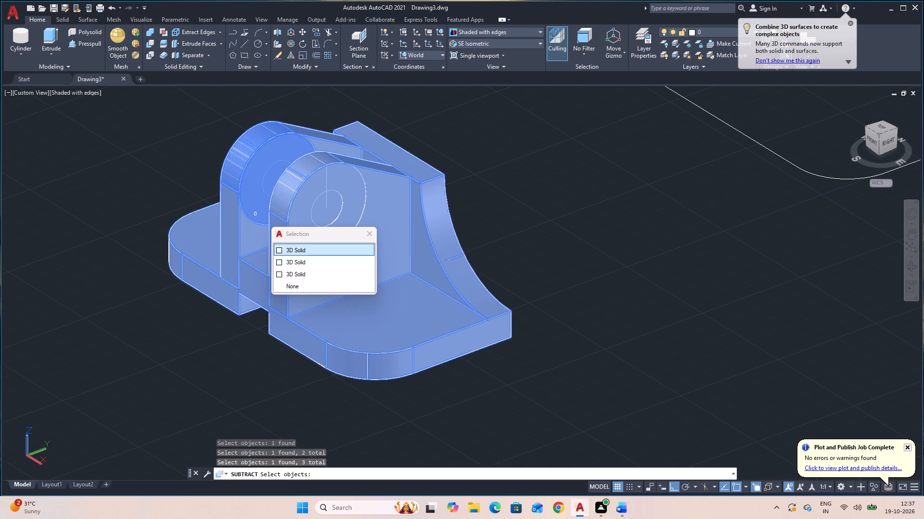
pyautogui.click(291, 252)
pyautogui.click(296, 238)
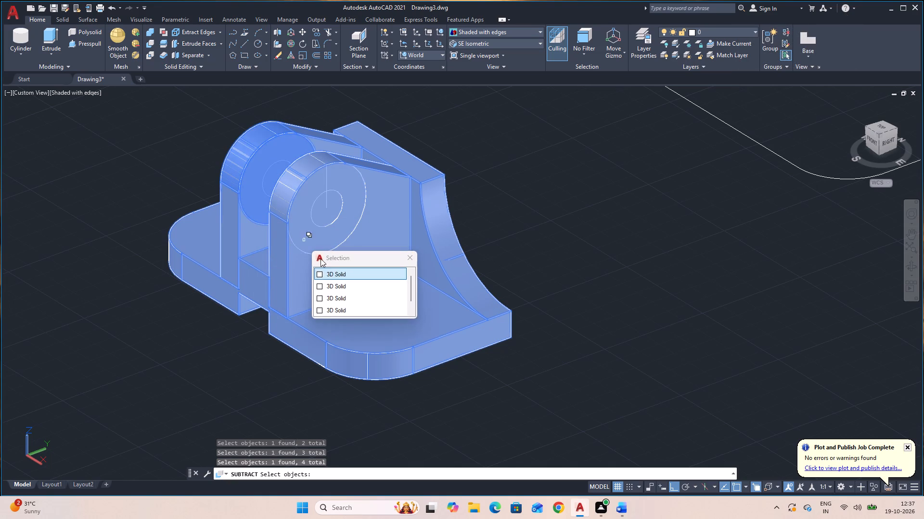
pyautogui.click(340, 285)
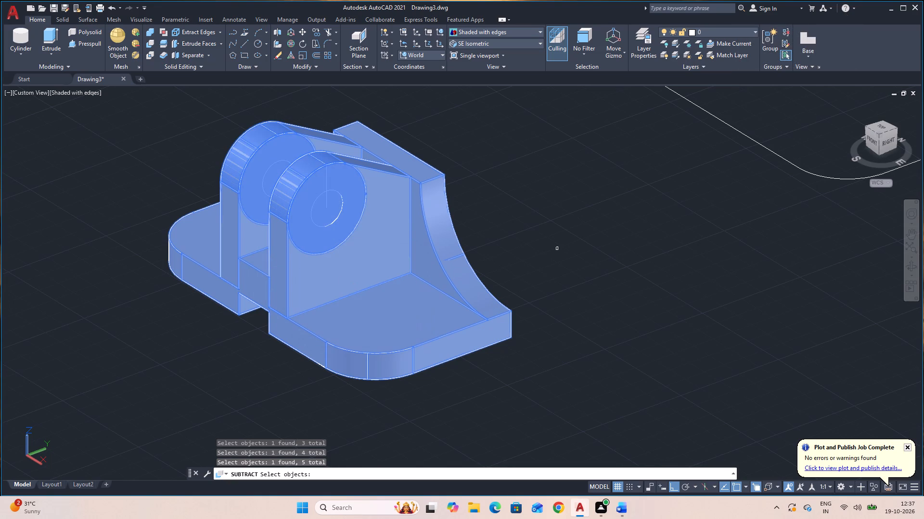
pyautogui.press('space')
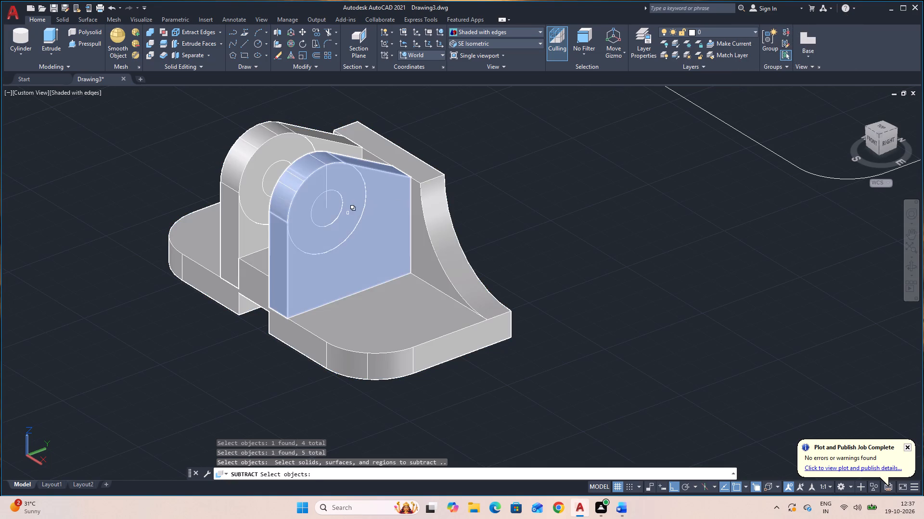
pyautogui.click(327, 217)
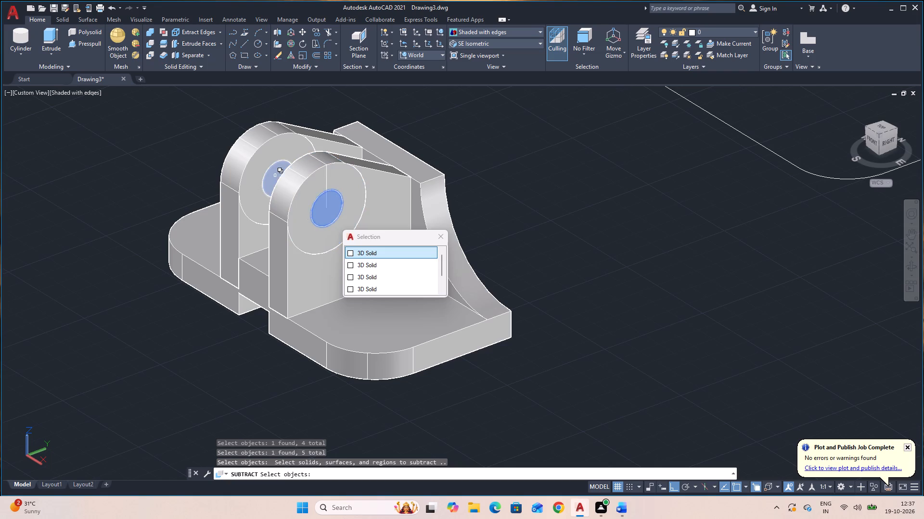
pyautogui.click(275, 176)
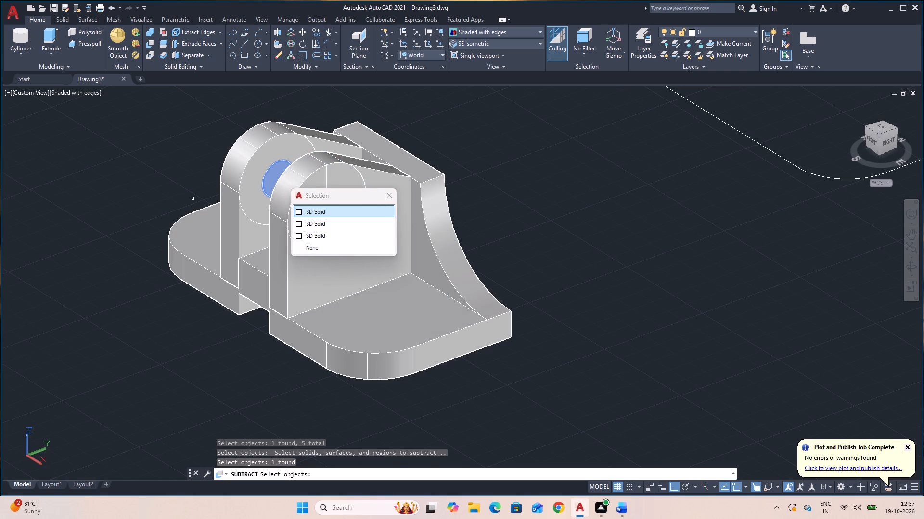
pyautogui.press('Return')
pyautogui.press('Return')
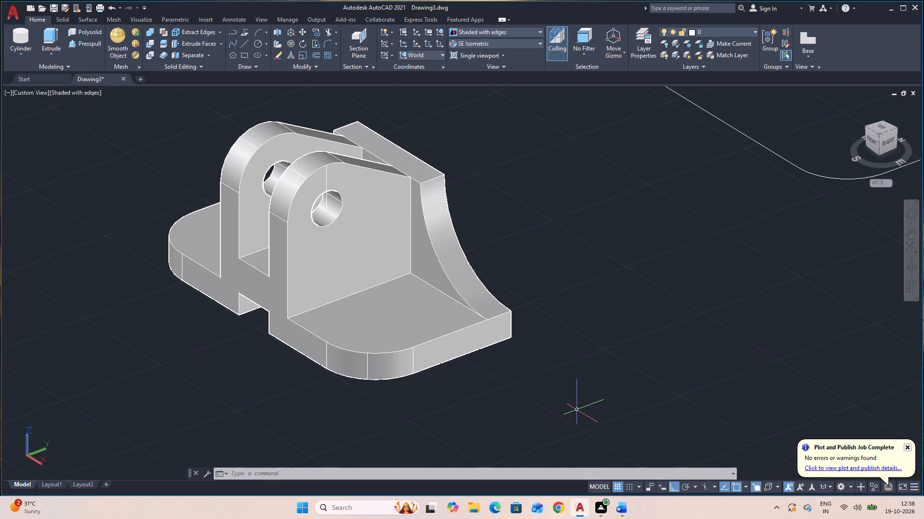
# Draw connected lines on the base top from the rounded corner's side tangent point through its centre and front tangent point to the near upright's corner.
pyautogui.write('L')
pyautogui.press('space')
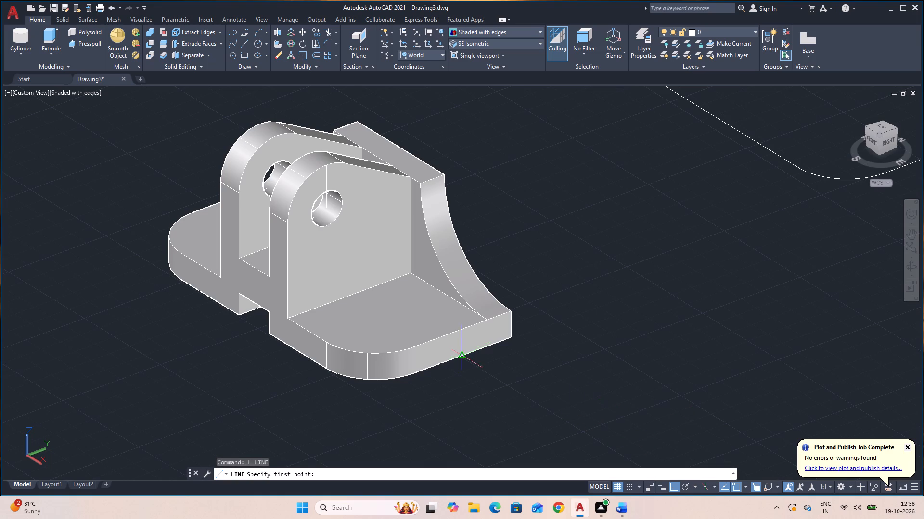
pyautogui.click(410, 346)
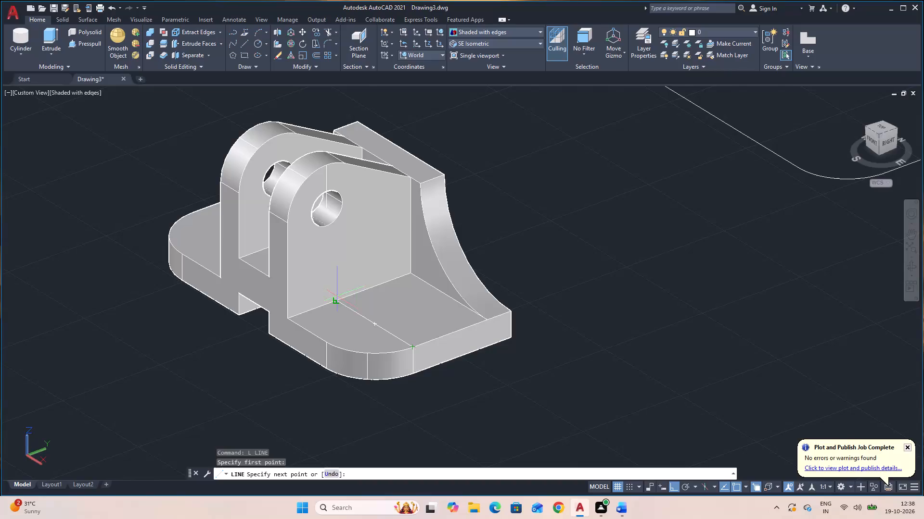
pyautogui.click(375, 323)
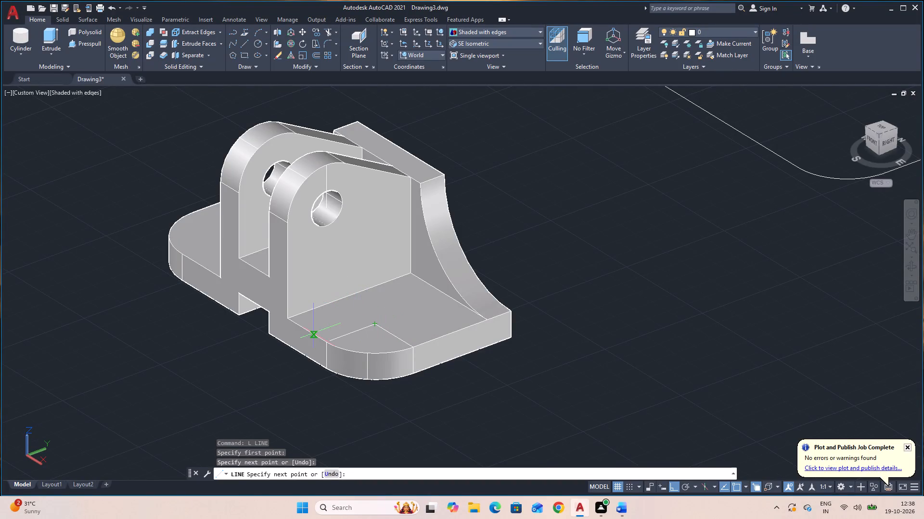
pyautogui.click(330, 344)
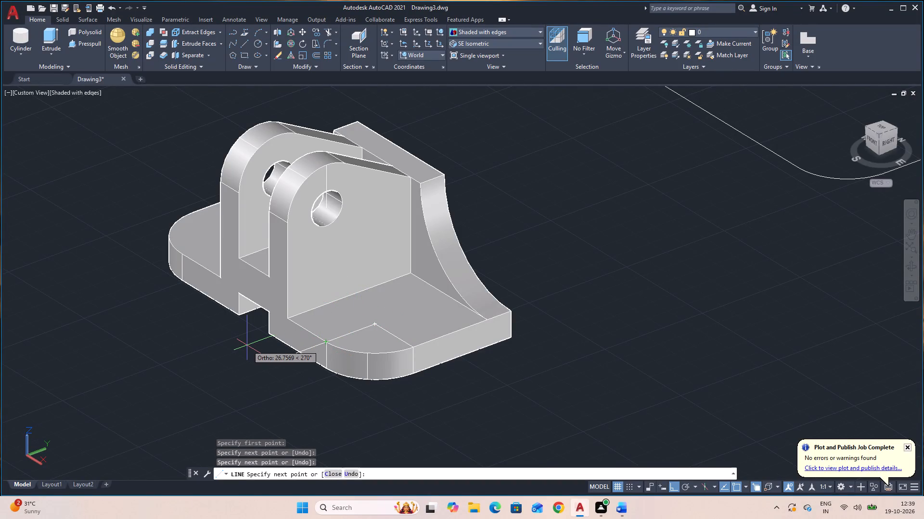
pyautogui.click(289, 318)
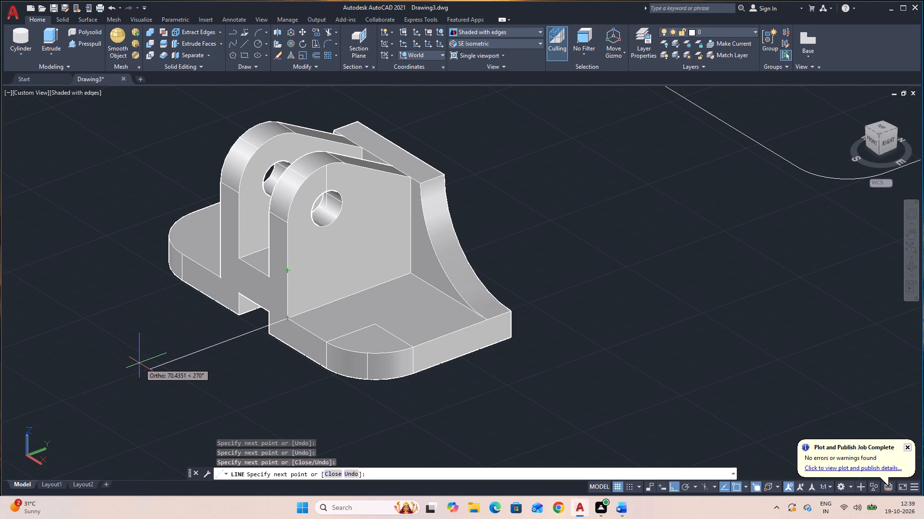
pyautogui.press('Escape')
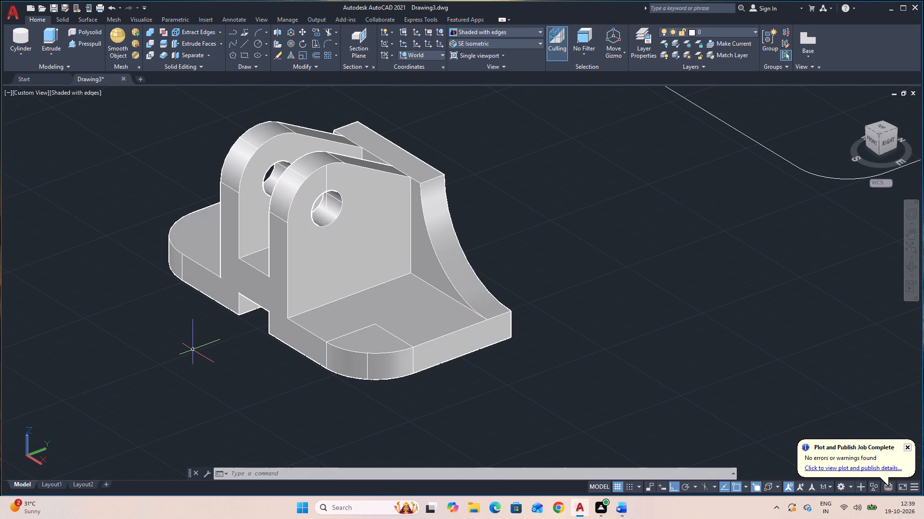
# Draw a vertical line down the base's front face from the far upright's outer corner to the bottom edge.
pyautogui.write('L')
pyautogui.press('space')
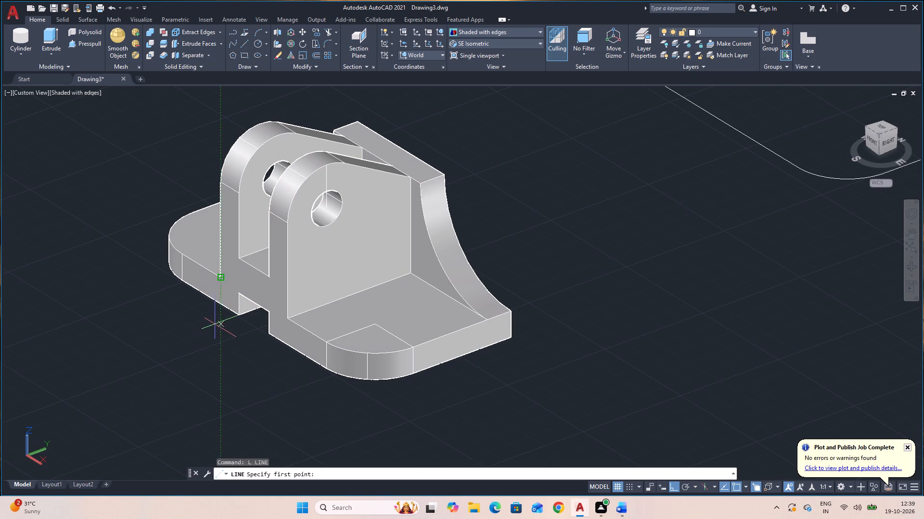
pyautogui.click(221, 277)
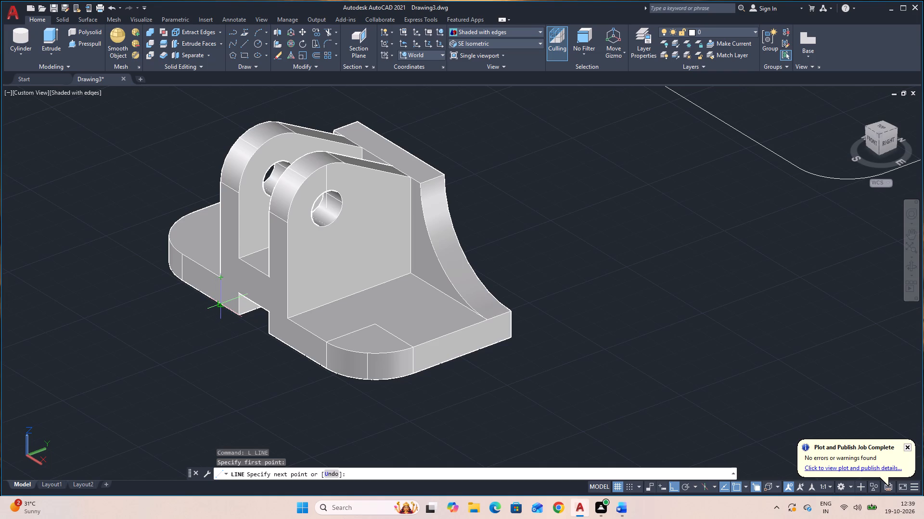
pyautogui.click(219, 305)
pyautogui.press('Escape')
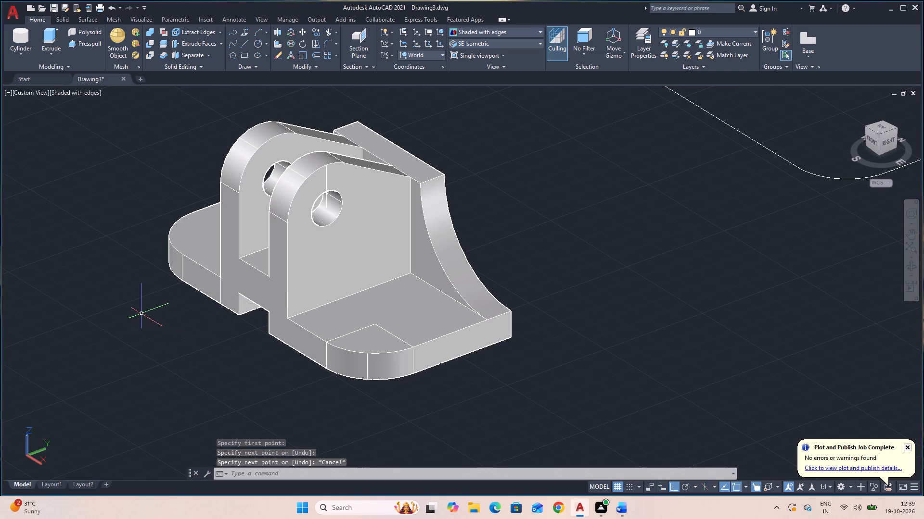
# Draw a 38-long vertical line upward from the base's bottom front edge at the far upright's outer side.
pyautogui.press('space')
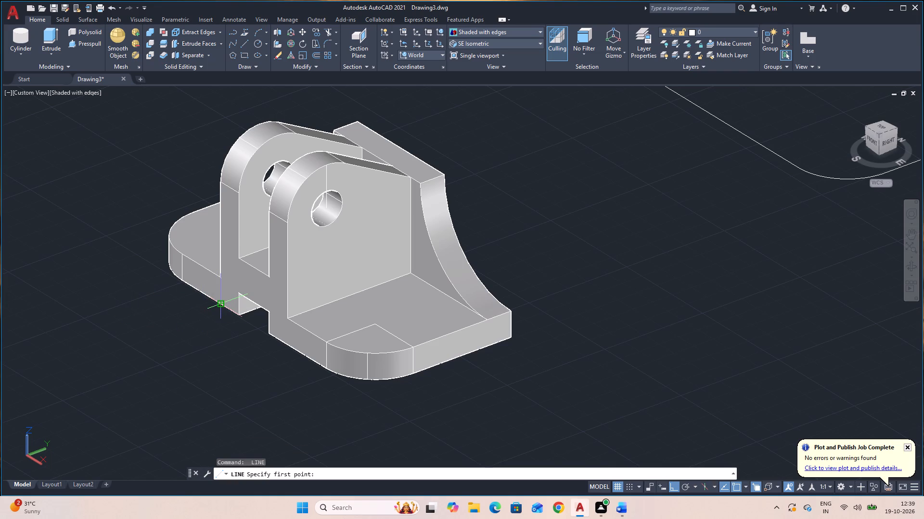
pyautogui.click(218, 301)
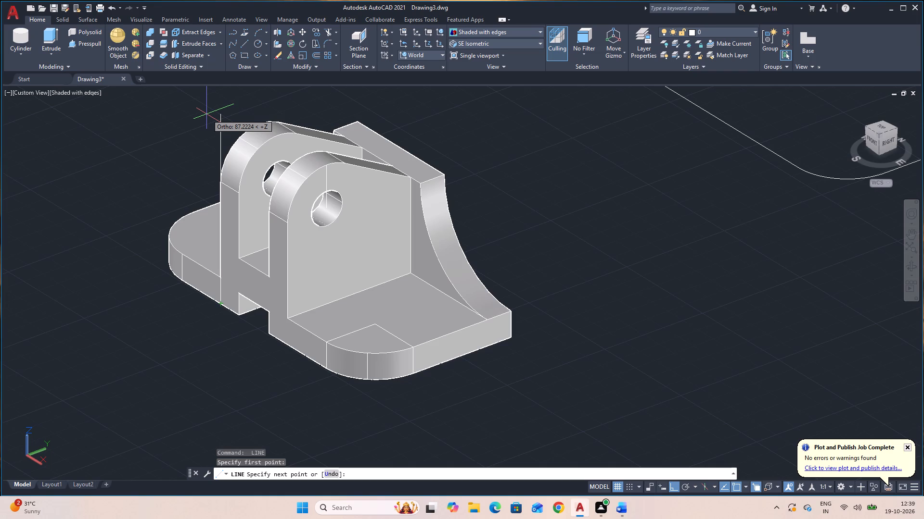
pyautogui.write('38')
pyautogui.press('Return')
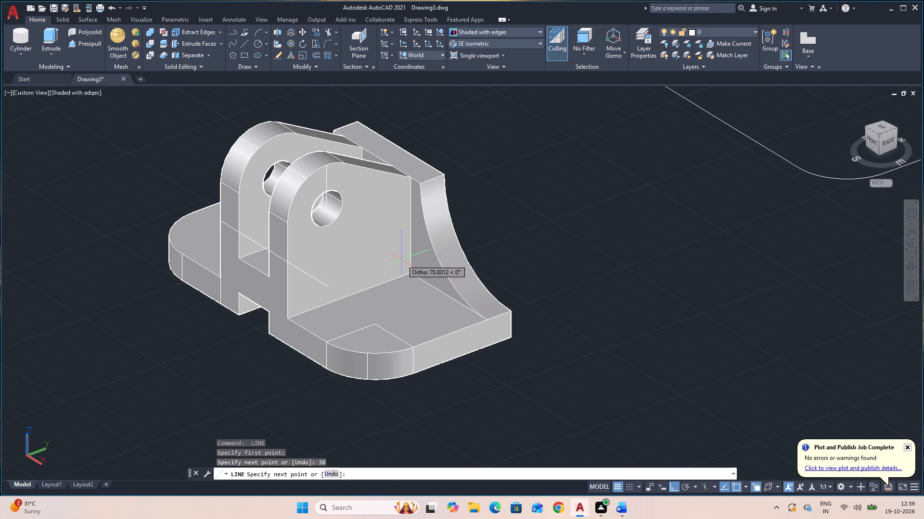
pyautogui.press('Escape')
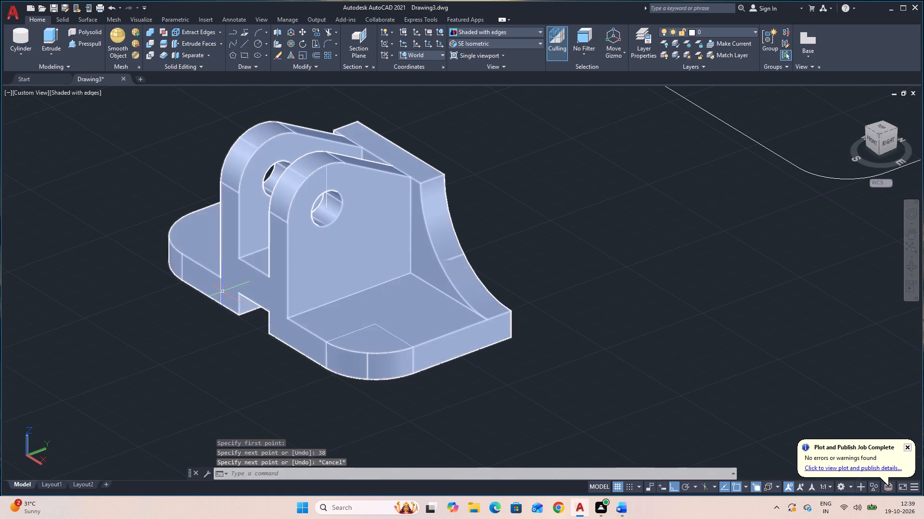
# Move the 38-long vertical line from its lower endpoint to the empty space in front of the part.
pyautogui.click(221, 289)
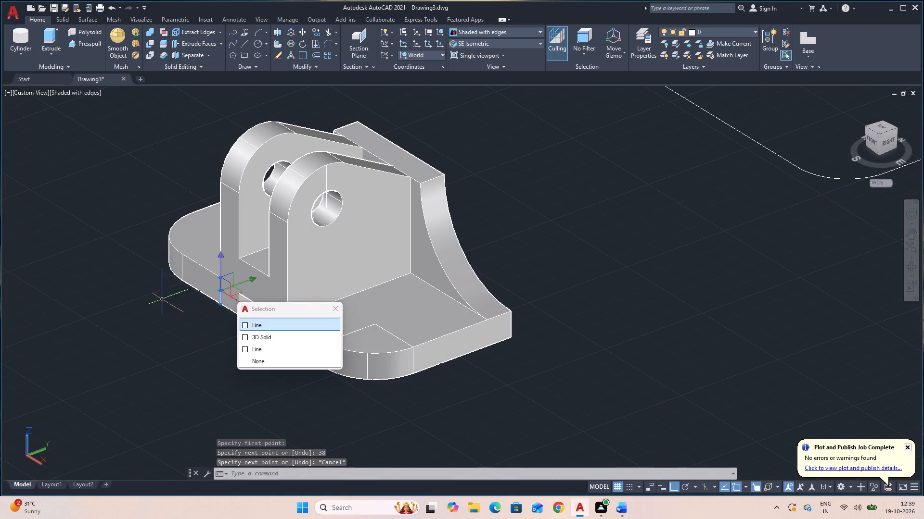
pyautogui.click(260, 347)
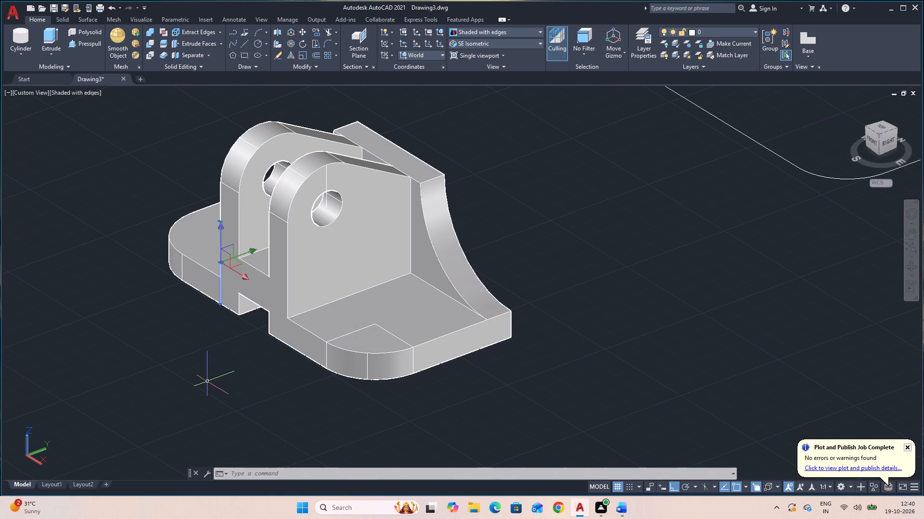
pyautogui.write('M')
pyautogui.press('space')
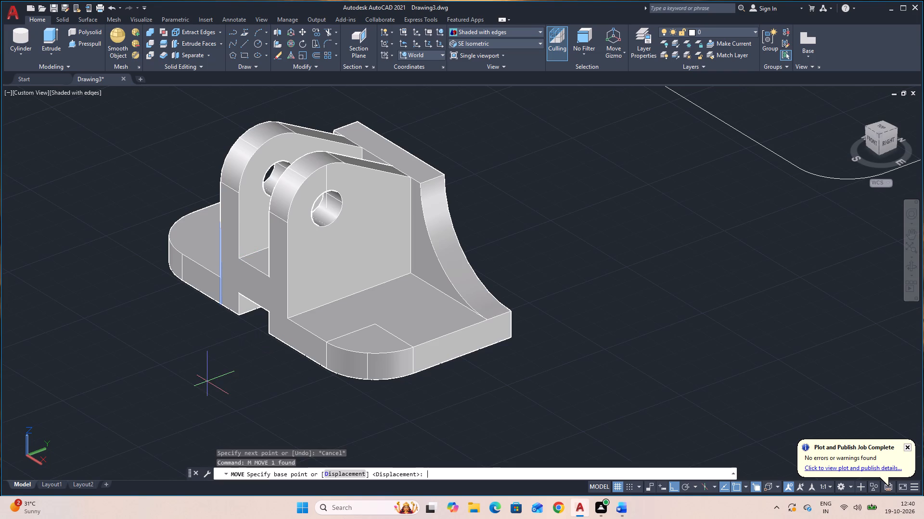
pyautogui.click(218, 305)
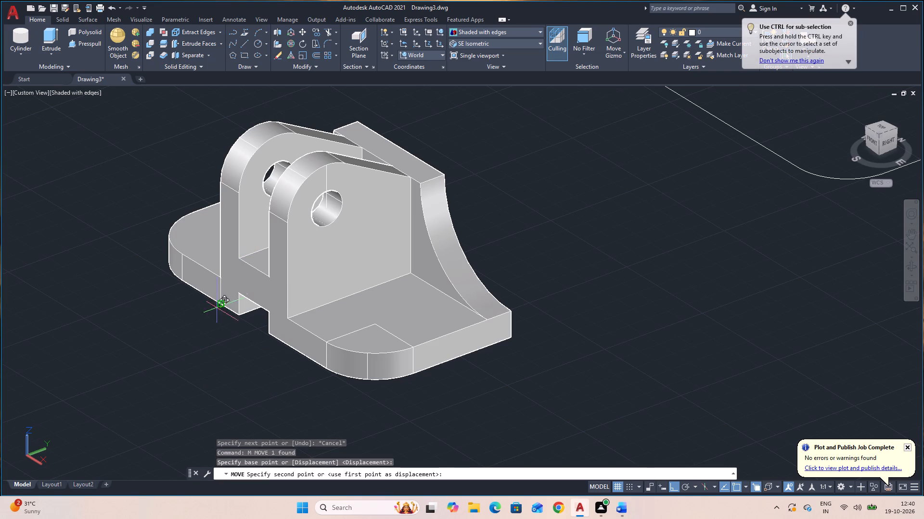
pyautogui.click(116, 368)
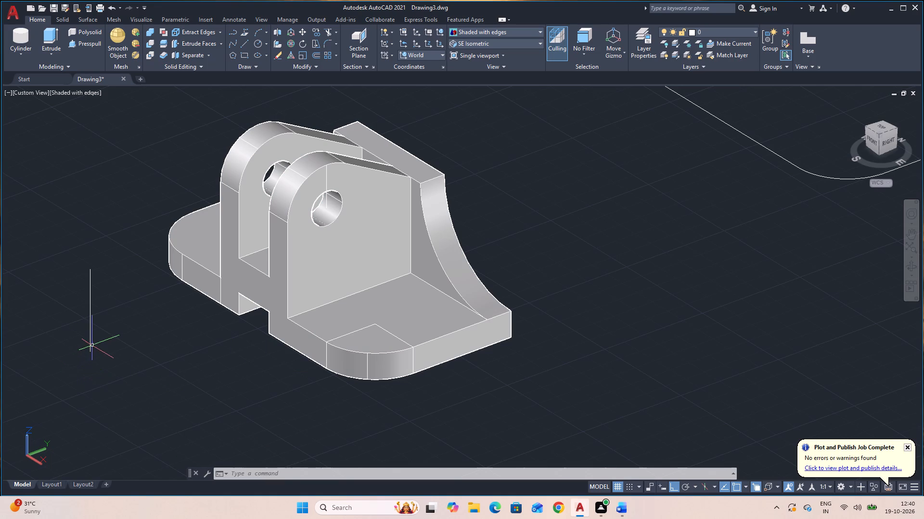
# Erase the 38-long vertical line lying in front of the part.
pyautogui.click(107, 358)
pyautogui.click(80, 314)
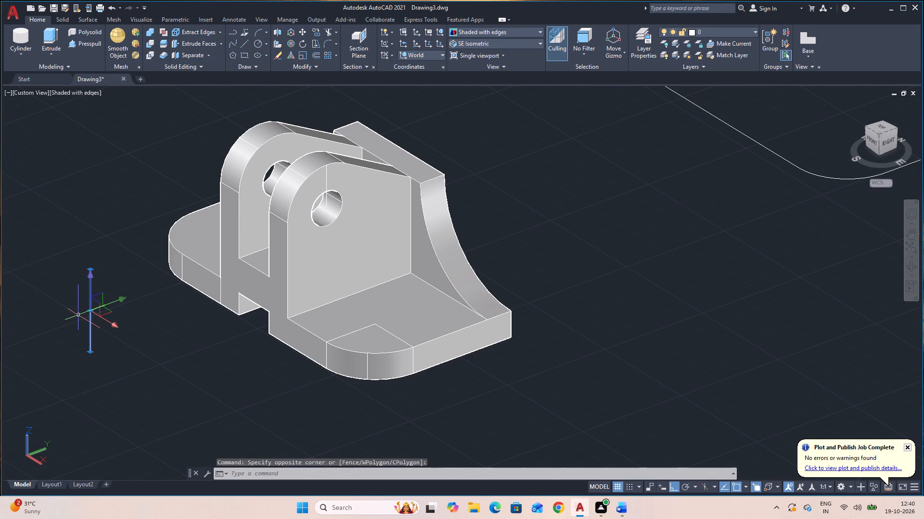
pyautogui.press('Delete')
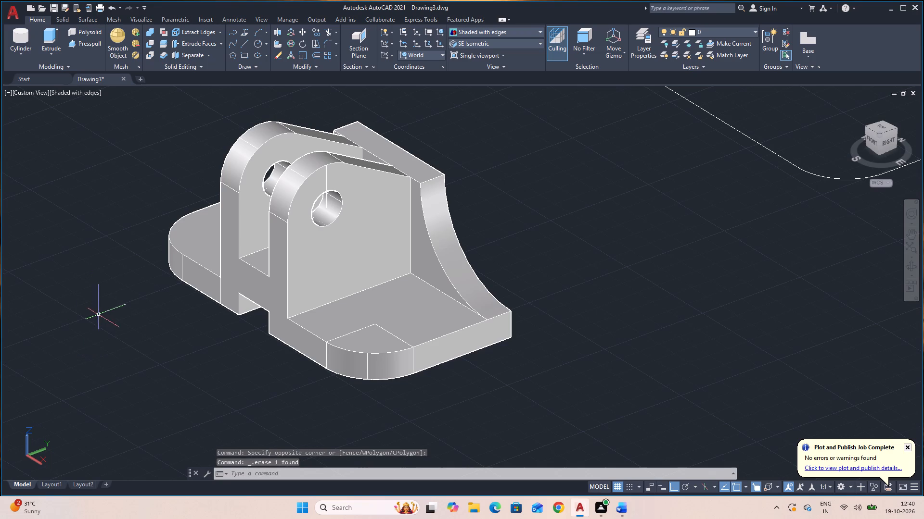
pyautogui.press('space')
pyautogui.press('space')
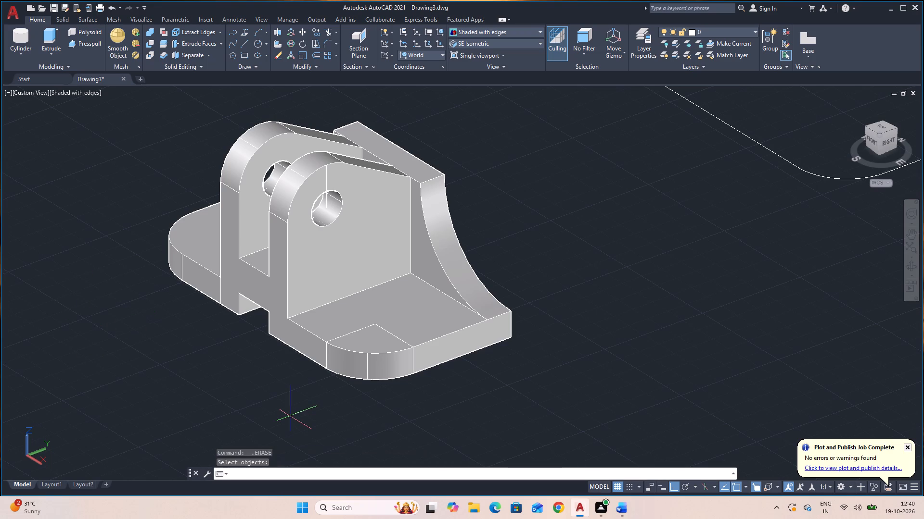
# Draw a 38-long vertical line starting 12 below the near upright's outer front corner, then a sloped line to the rounded corner's front tangent point.
pyautogui.write('L')
pyautogui.press('space')
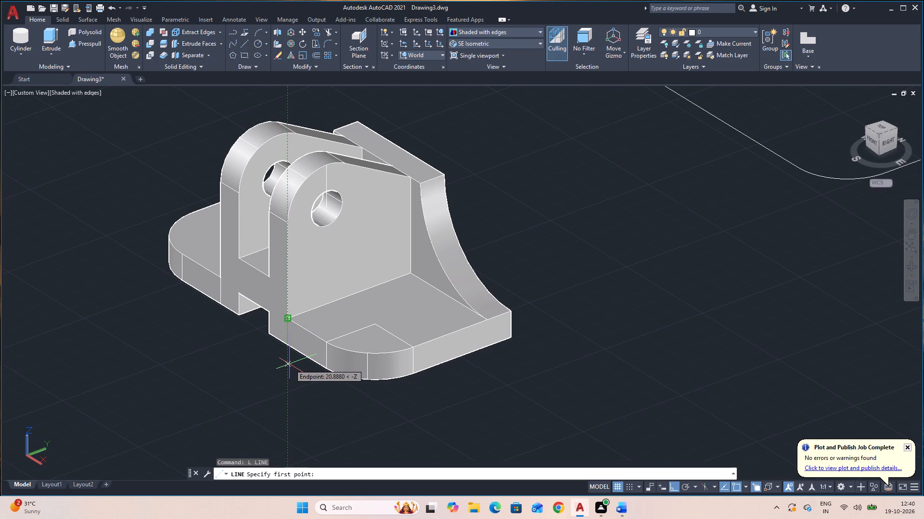
pyautogui.write('12')
pyautogui.press('Return')
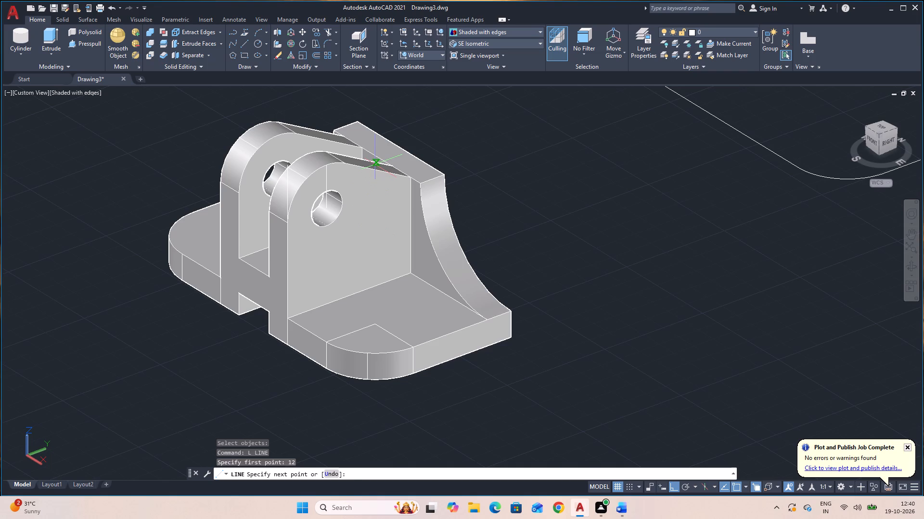
pyautogui.write('38')
pyautogui.press('Return')
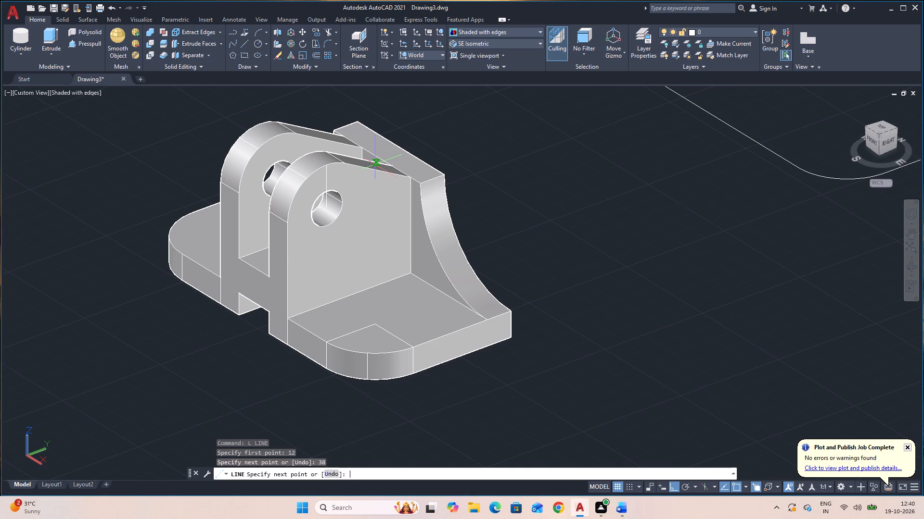
pyautogui.click(329, 344)
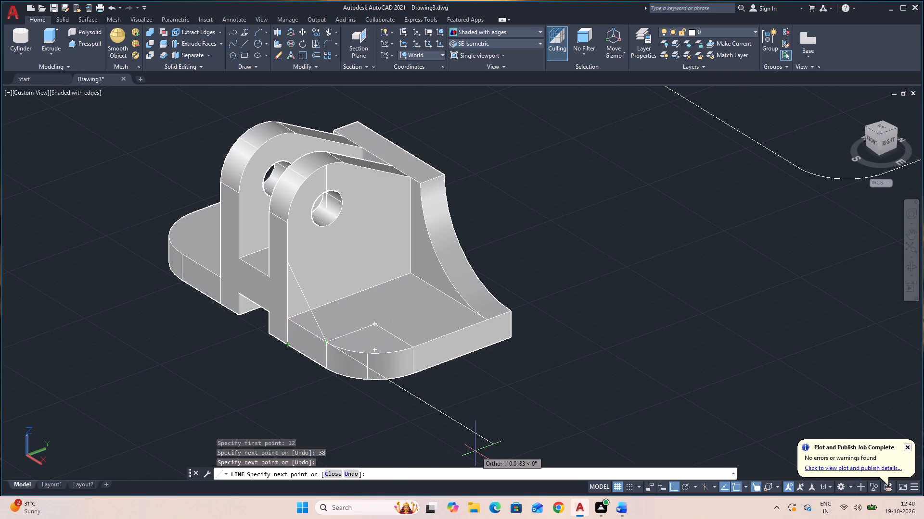
pyautogui.press('Escape')
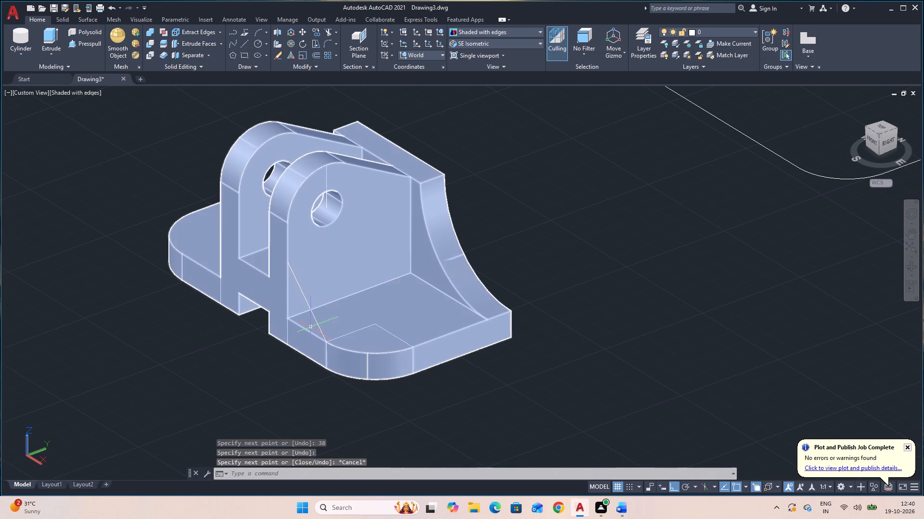
# Move the vertical, sloped and base-edge lines together from the front tangent point to the empty space in front of the part.
pyautogui.click(308, 331)
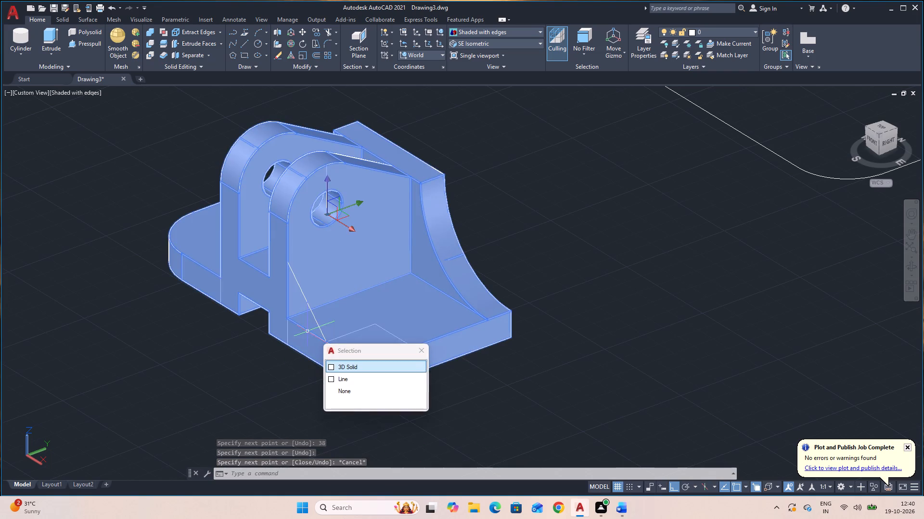
pyautogui.click(339, 377)
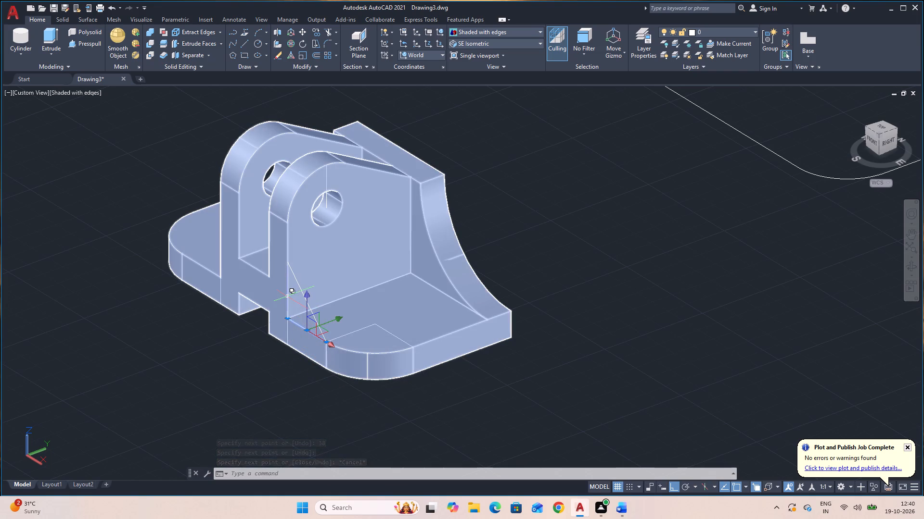
pyautogui.click(287, 297)
pyautogui.click(331, 345)
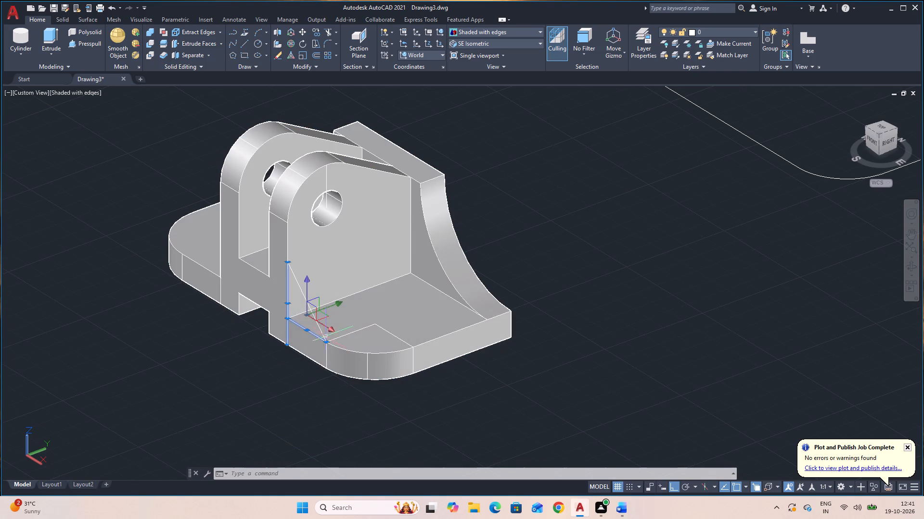
pyautogui.click(301, 289)
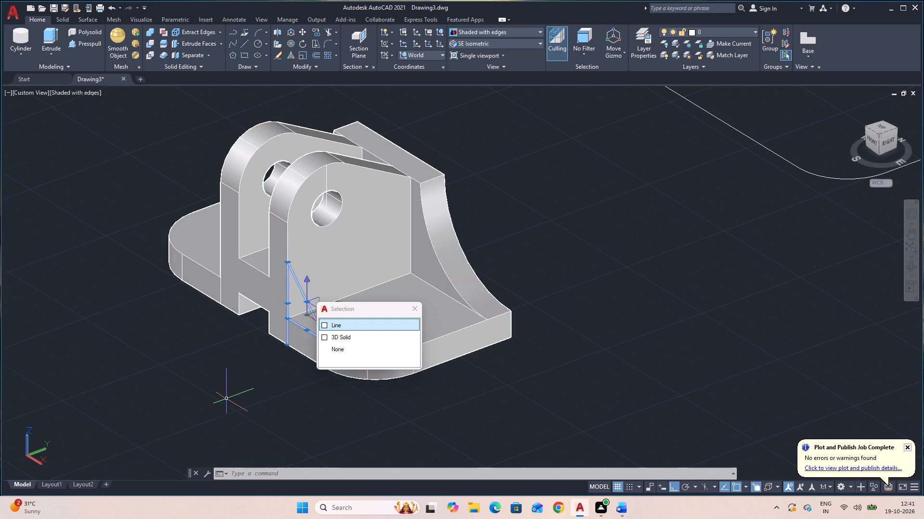
pyautogui.press('m')
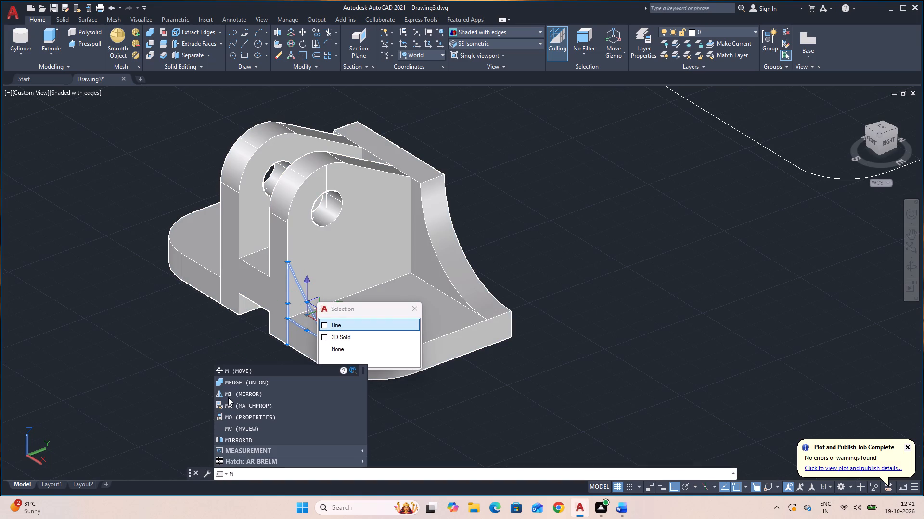
pyautogui.press('space')
pyautogui.press('space')
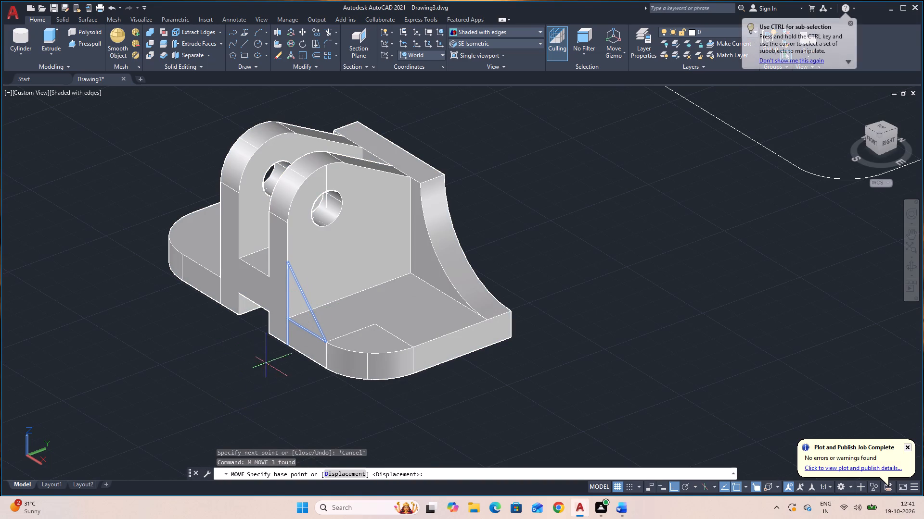
pyautogui.click(323, 342)
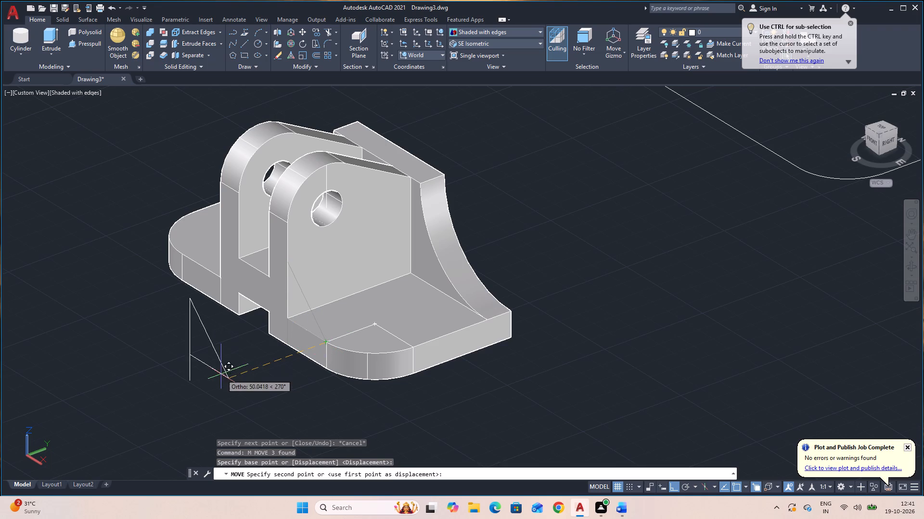
pyautogui.click(203, 377)
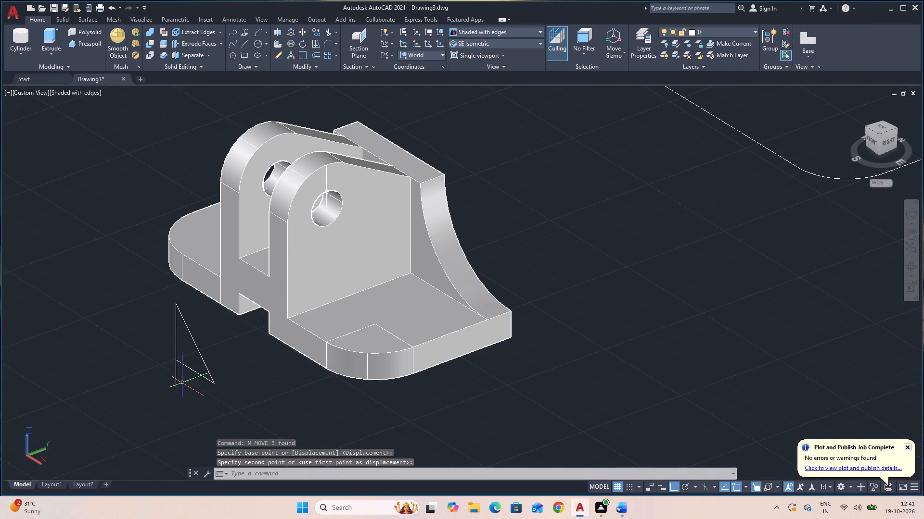
# Draw a vertical line from the sloped line's top endpoint down to the inner end of the base-edge line.
pyautogui.write('L')
pyautogui.press('space')
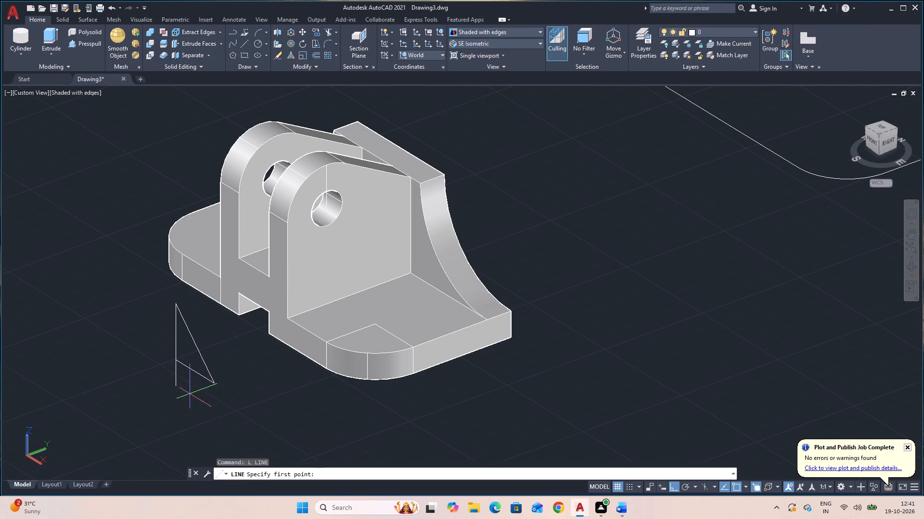
pyautogui.click(177, 307)
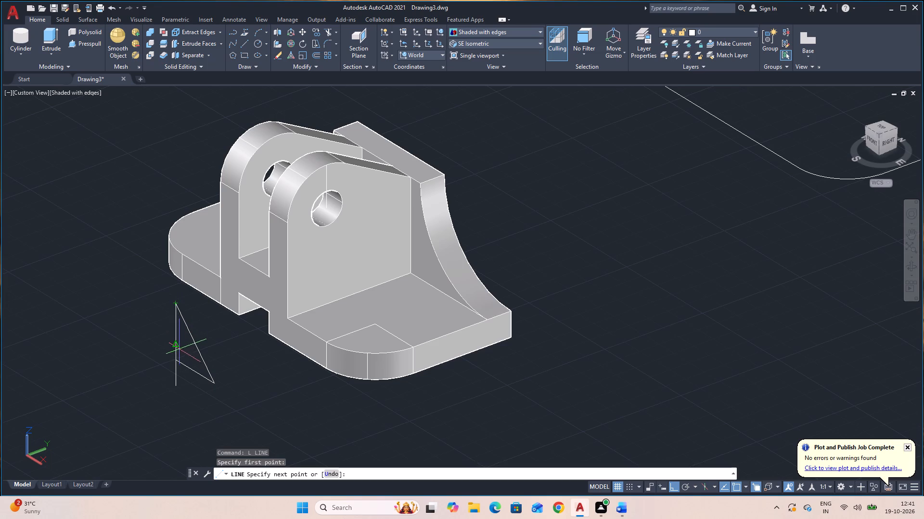
pyautogui.click(177, 359)
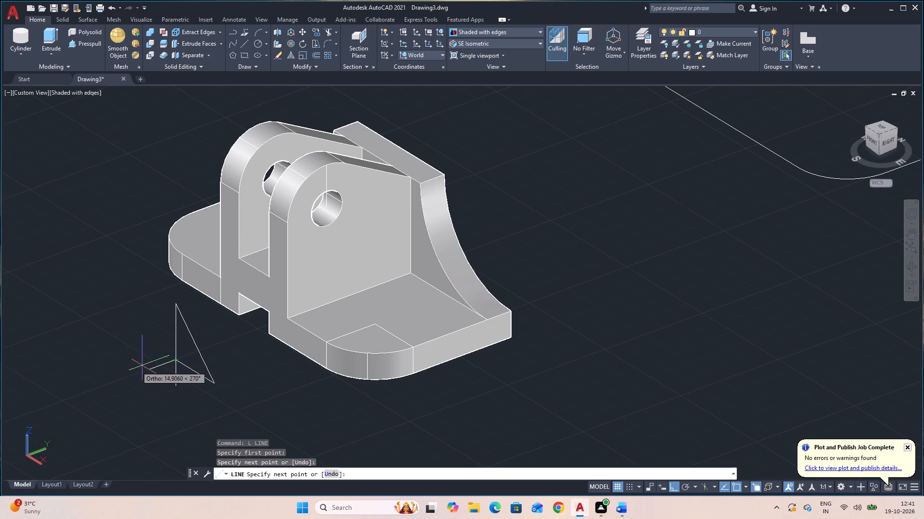
pyautogui.press('Escape')
# Erase the overlong 38-long vertical line that extends below the triangle in front of the part.
pyautogui.click(183, 379)
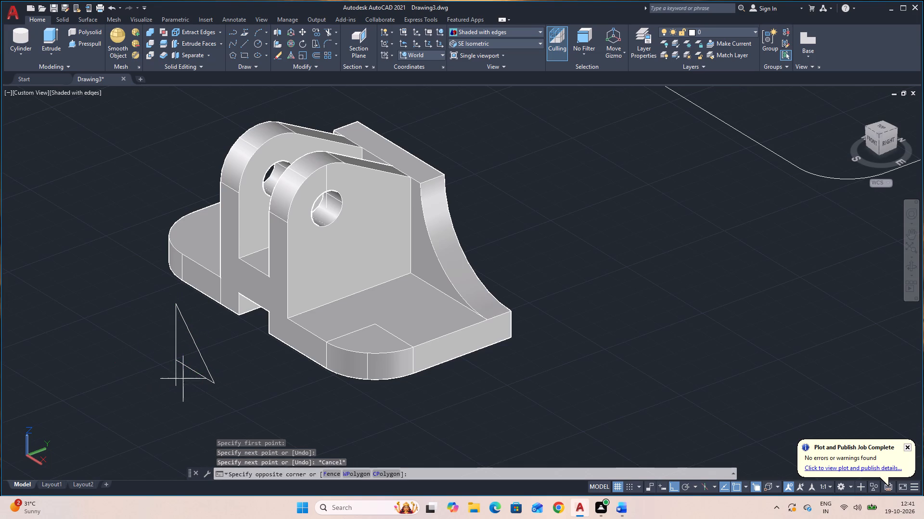
pyautogui.click(171, 384)
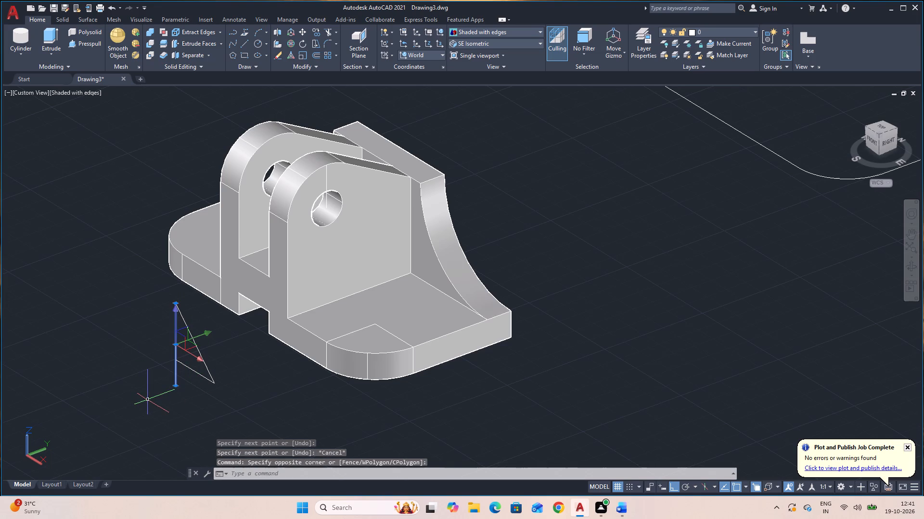
pyautogui.press('Delete')
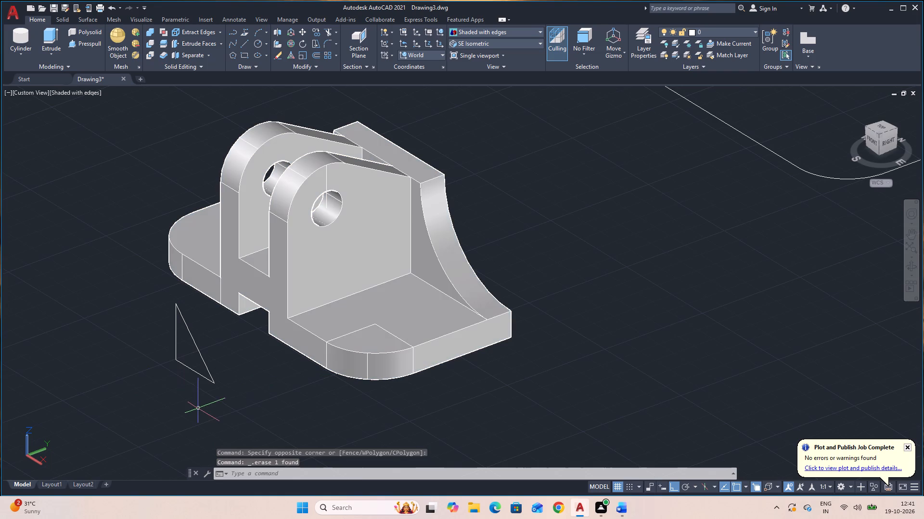
# Join the triangle's three lines in front of the part into one closed polyline.
pyautogui.click(207, 408)
pyautogui.click(136, 303)
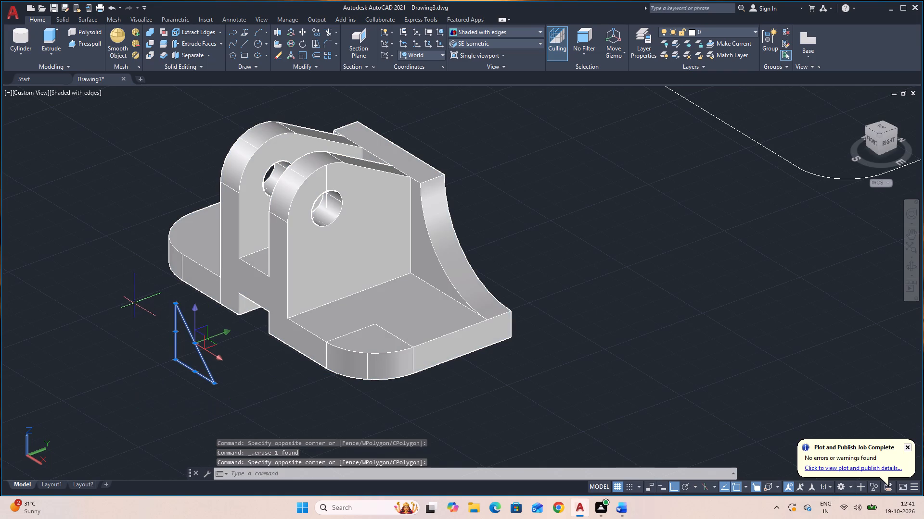
pyautogui.write('J')
pyautogui.press('space')
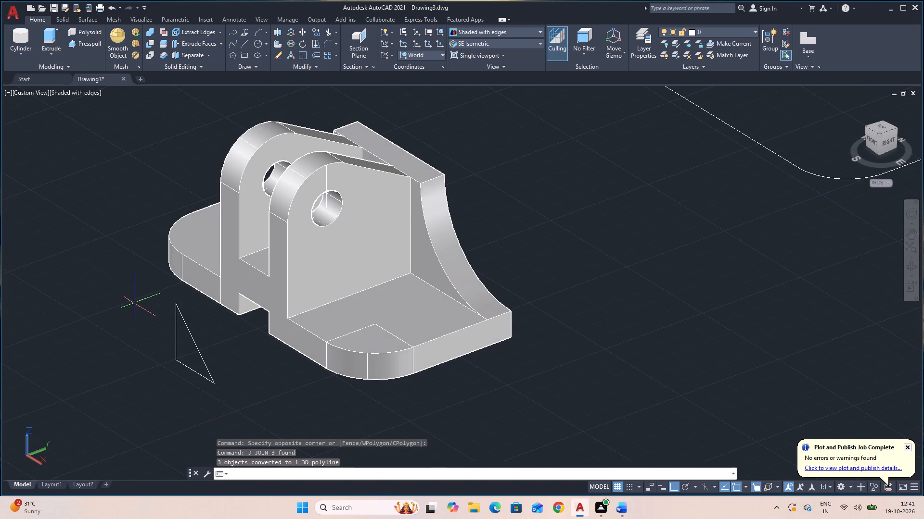
# Erase the two leftover construction lines on the base's top face at the near rounded corner.
pyautogui.click(368, 326)
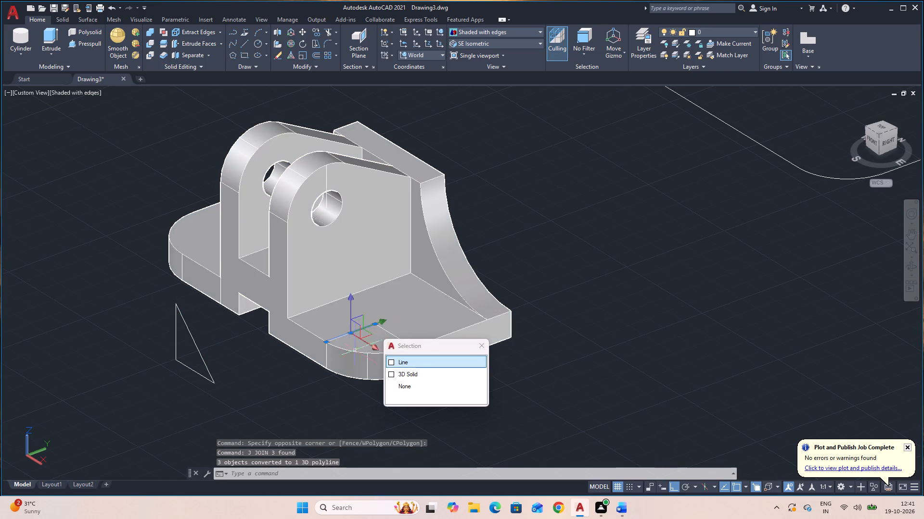
pyautogui.click(327, 359)
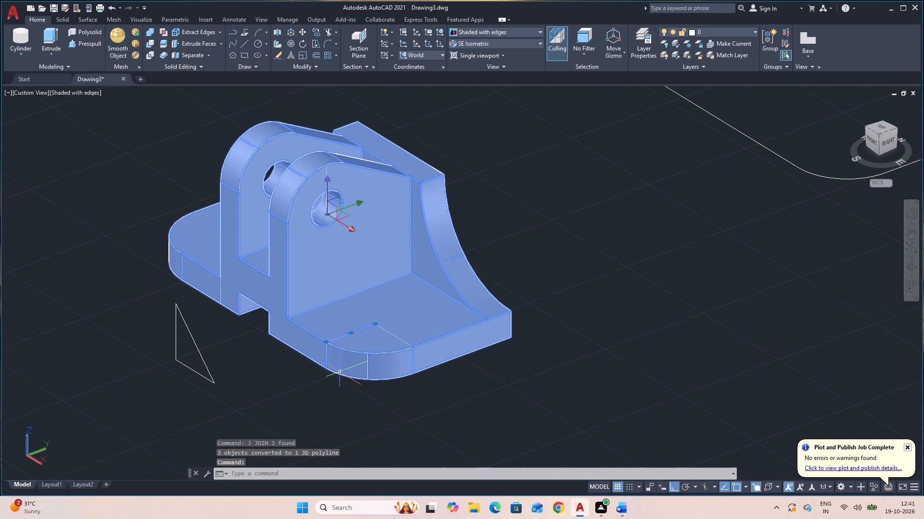
pyautogui.keyDown('shift'); pyautogui.click(340, 372); pyautogui.keyUp('shift')
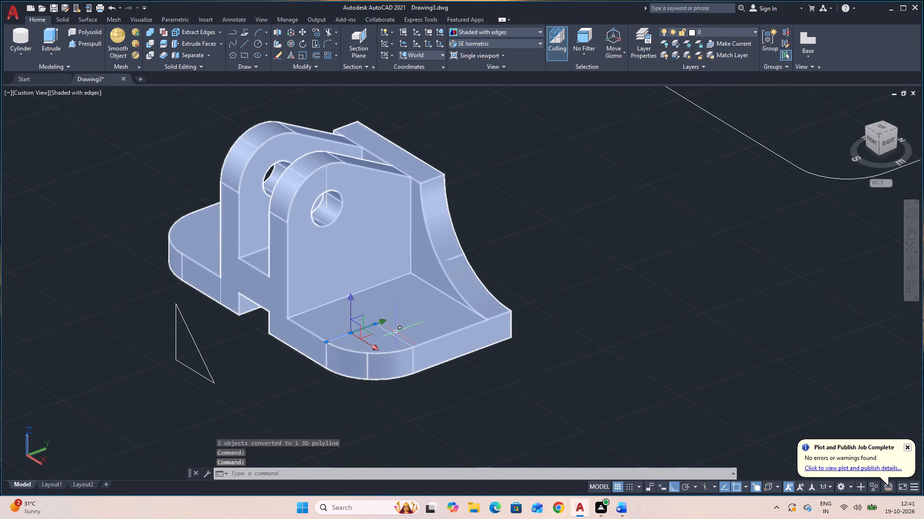
pyautogui.click(393, 334)
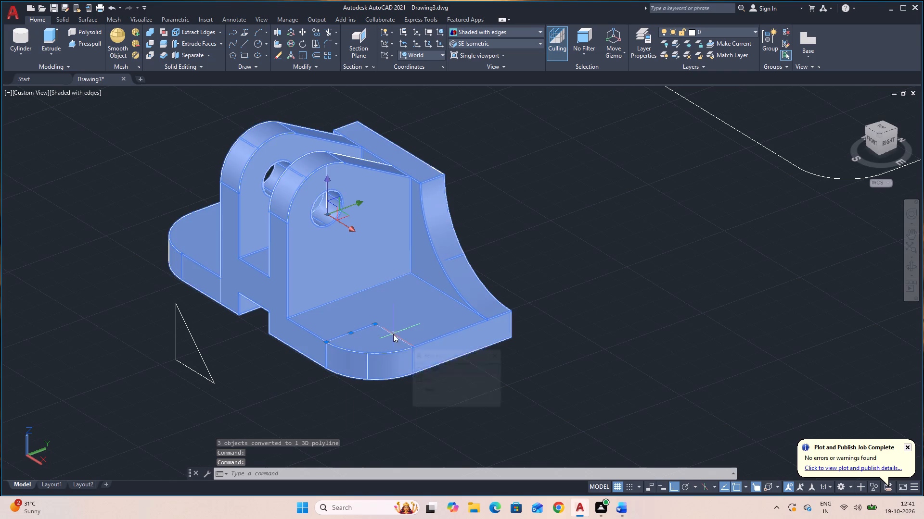
pyautogui.click(441, 378)
pyautogui.click(437, 382)
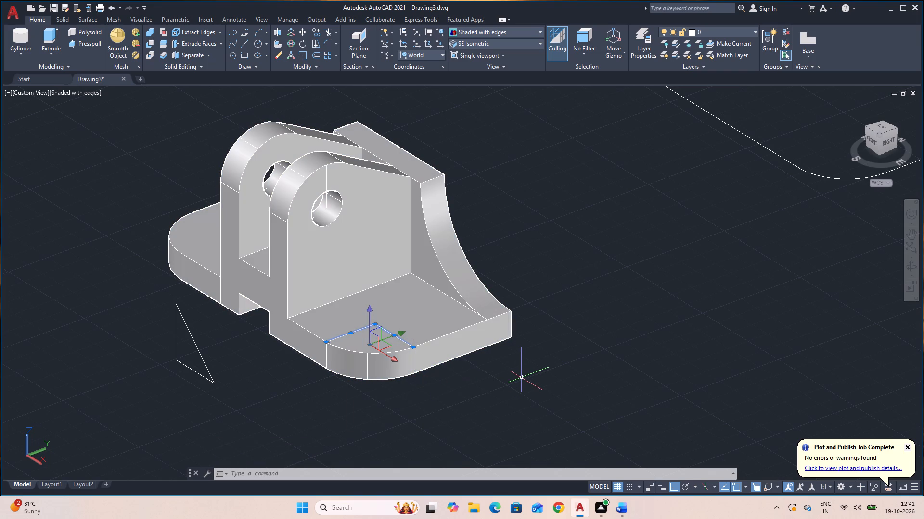
pyautogui.press('Delete')
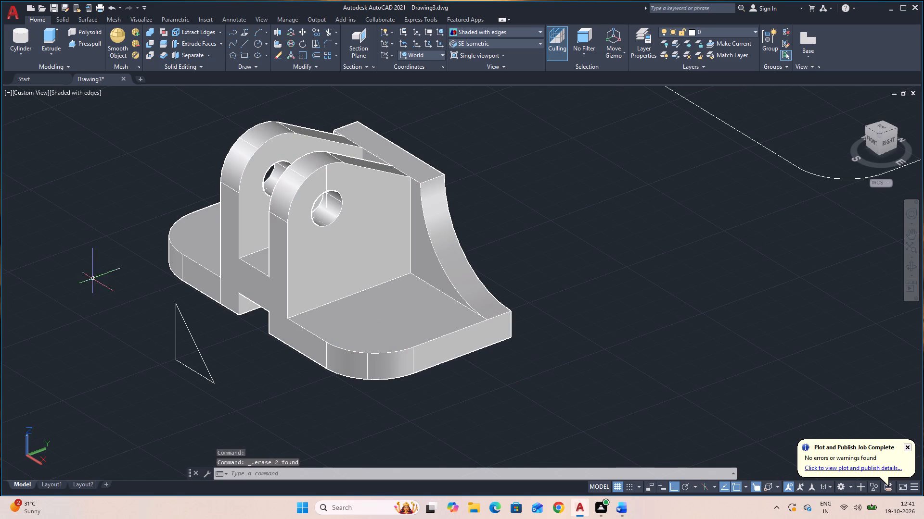
# Presspull the triangular profile in front of the part 12 toward the rear to form the rib solid.
pyautogui.click(89, 43)
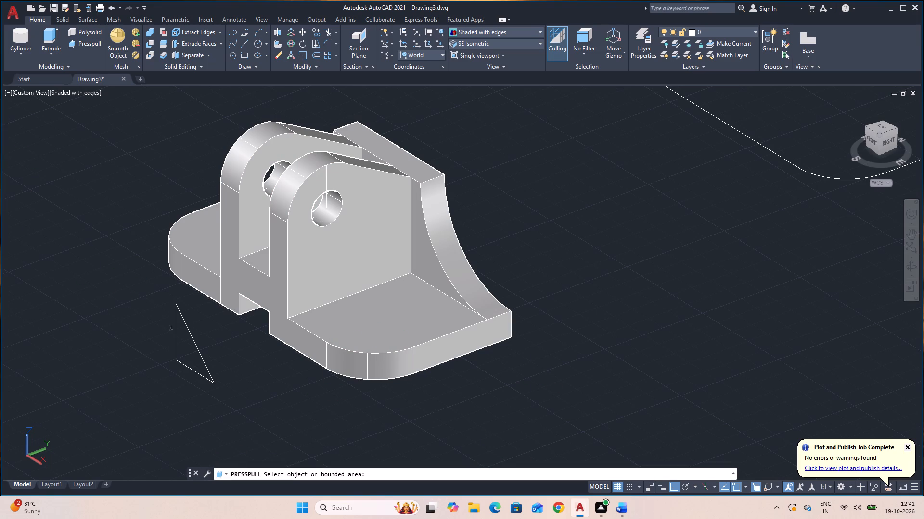
pyautogui.click(192, 338)
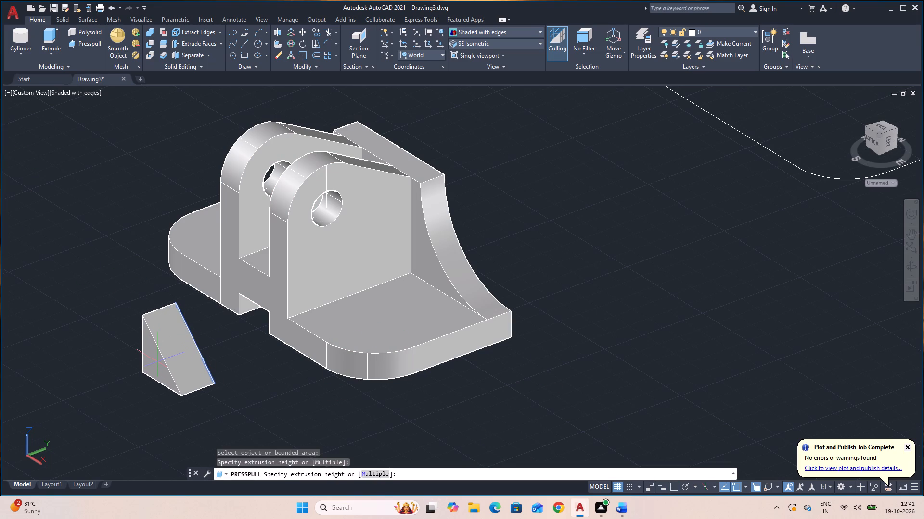
pyautogui.write('12')
pyautogui.press('Return')
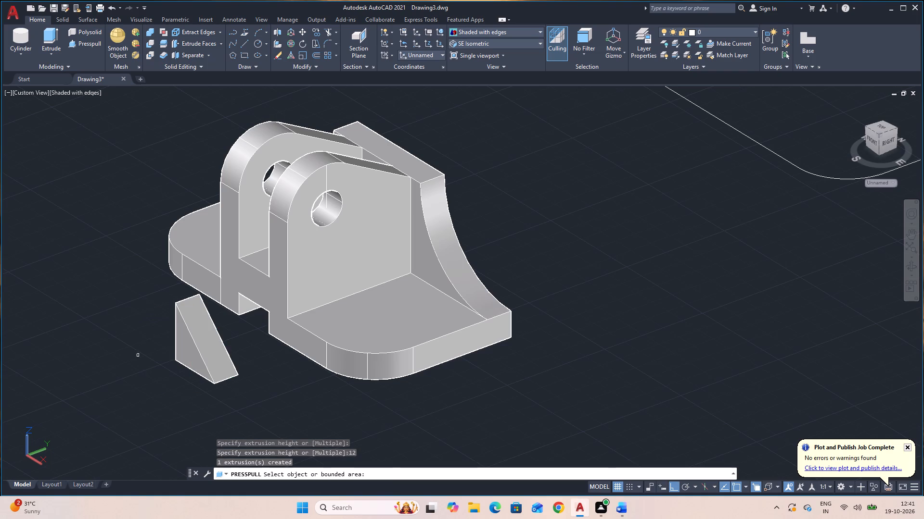
pyautogui.press('Escape')
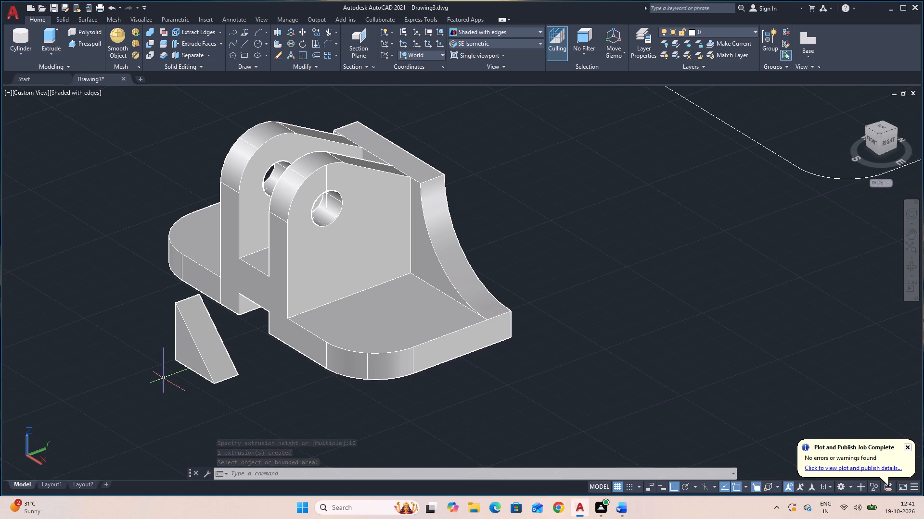
# Move the triangular rib from its front lower tip to the near rounded corner's front tangent point on the base's top edge.
pyautogui.click(195, 358)
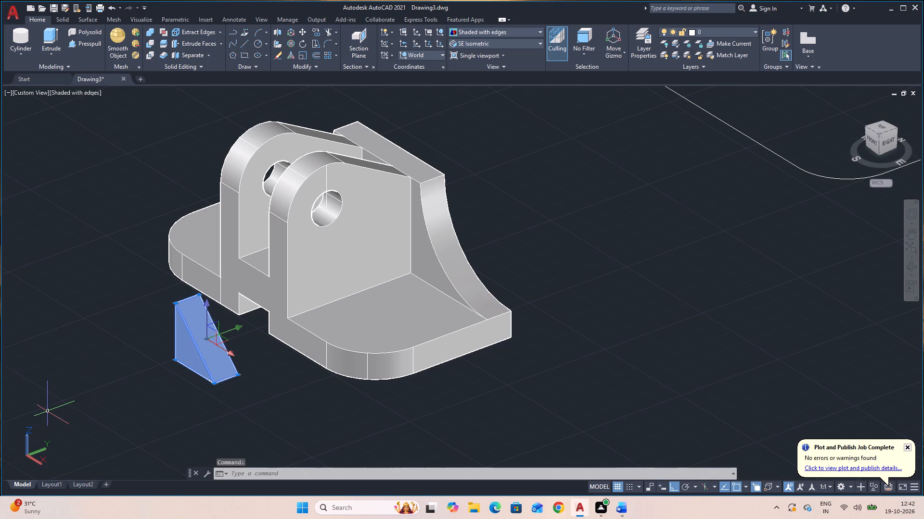
pyautogui.write('M')
pyautogui.press('space')
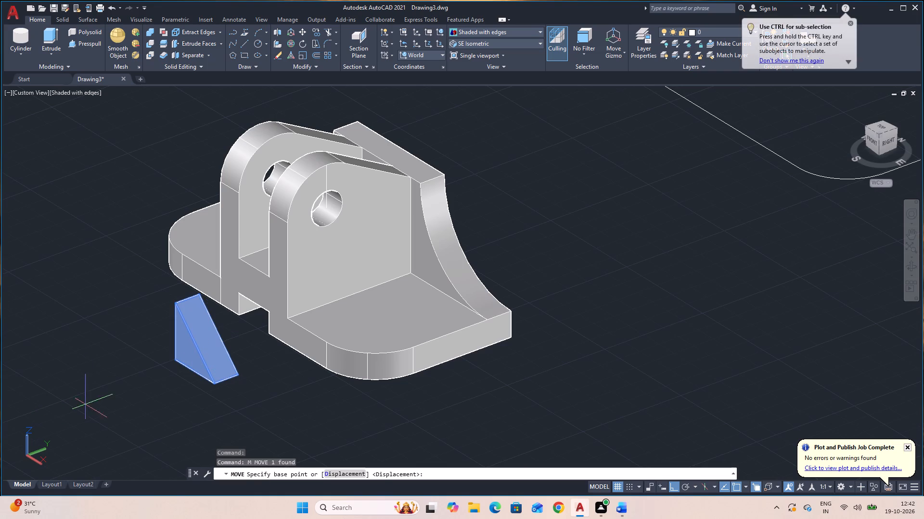
pyautogui.click(213, 382)
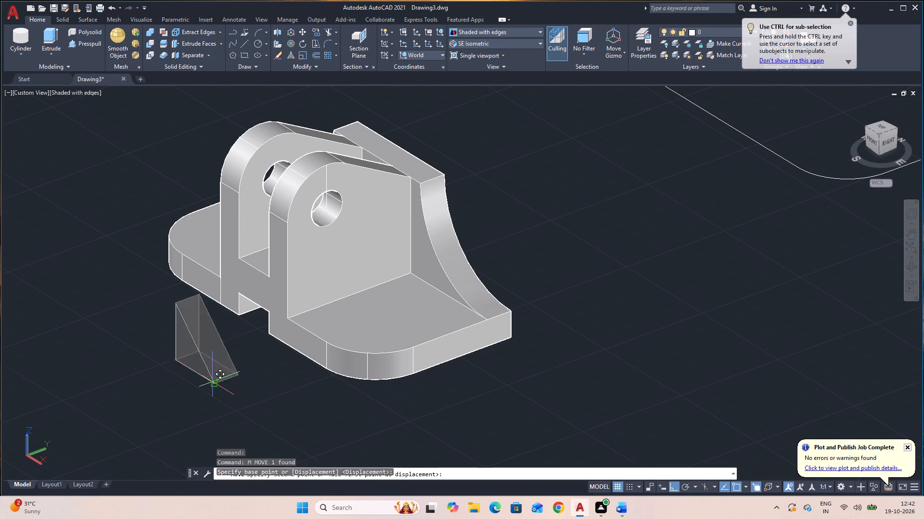
pyautogui.click(326, 343)
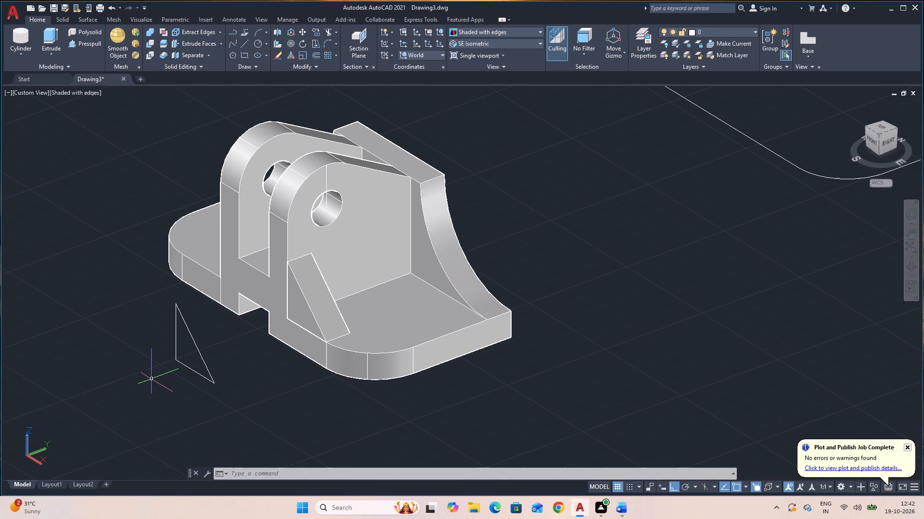
# Draw a line along the base's top front edge from the far upright's outer corner to the far rounded corner's tangent point.
pyautogui.write('L')
pyautogui.press('space')
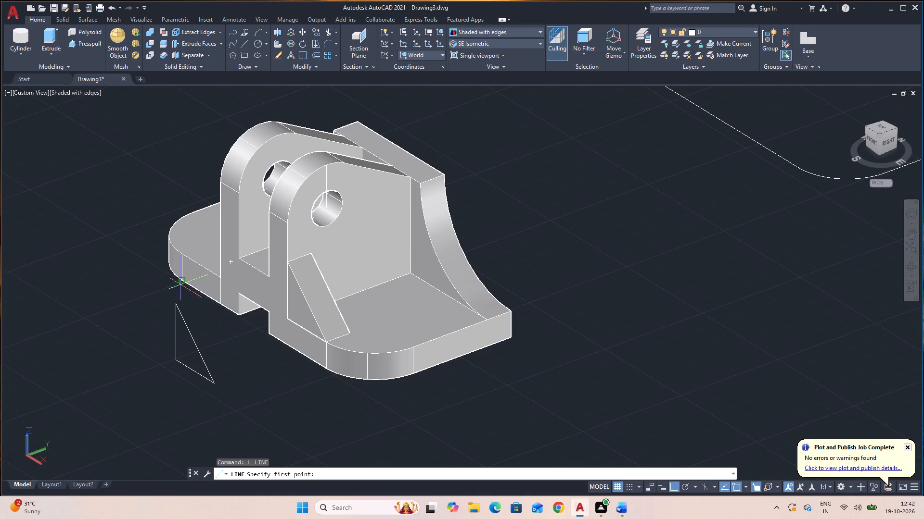
pyautogui.click(221, 280)
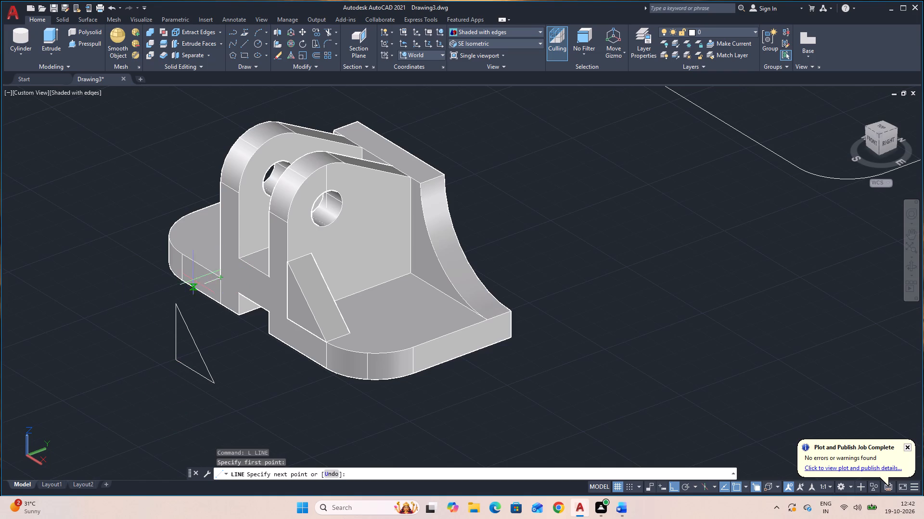
pyautogui.click(181, 254)
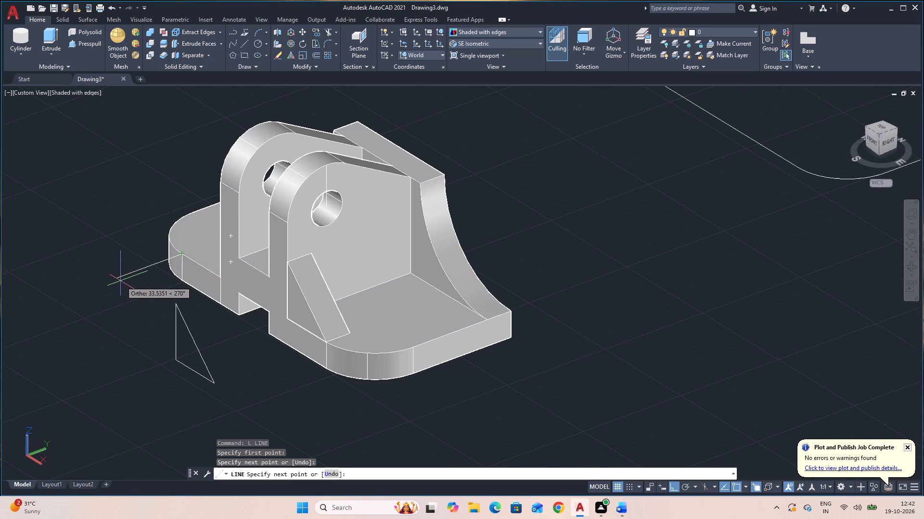
pyautogui.press('Escape')
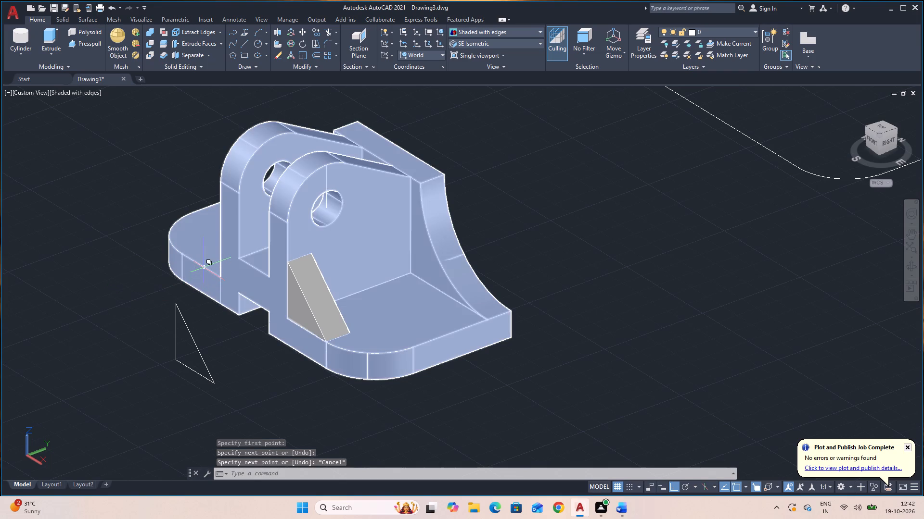
# Move the new base-edge line from its upright-side endpoint to the bottom corner of the triangle in front of the part.
pyautogui.click(204, 267)
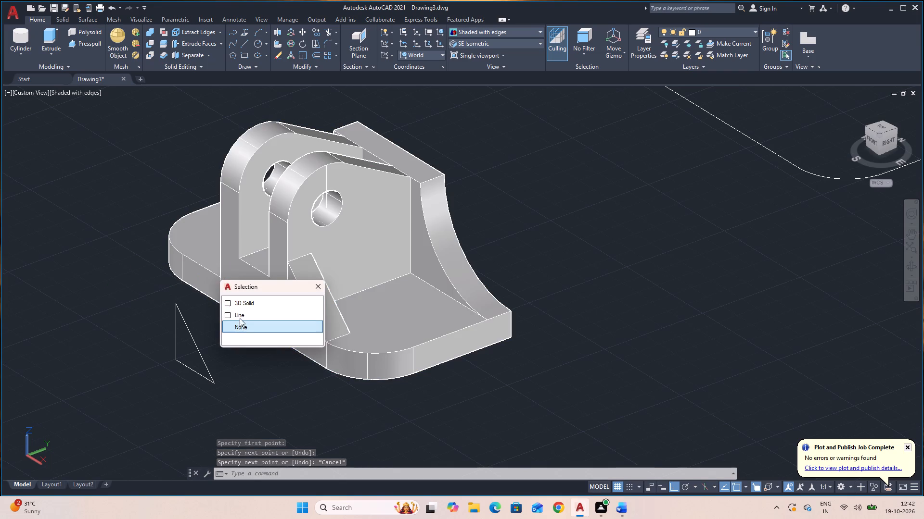
pyautogui.click(238, 311)
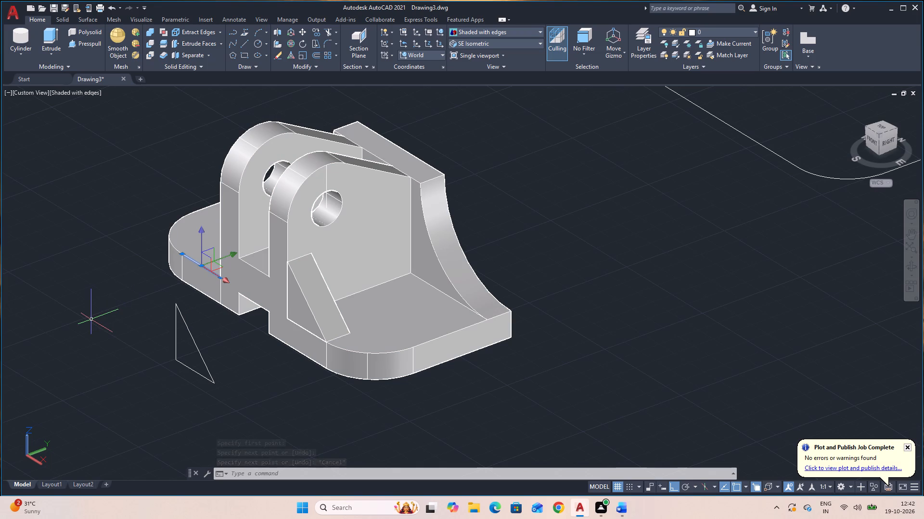
pyautogui.write('M')
pyautogui.press('space')
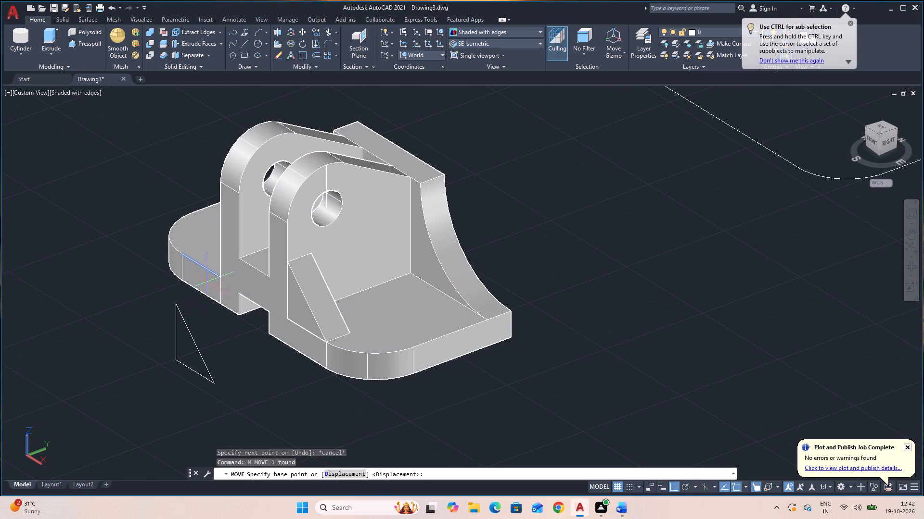
pyautogui.click(221, 276)
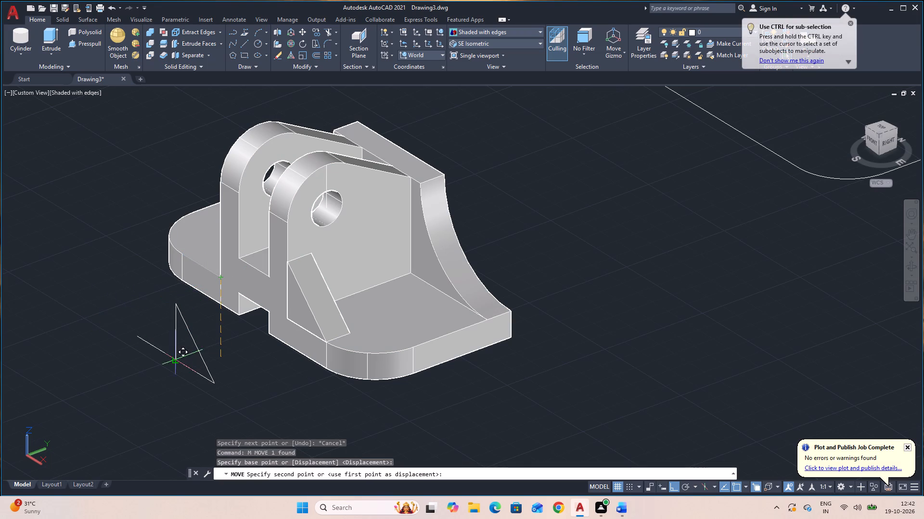
pyautogui.click(175, 360)
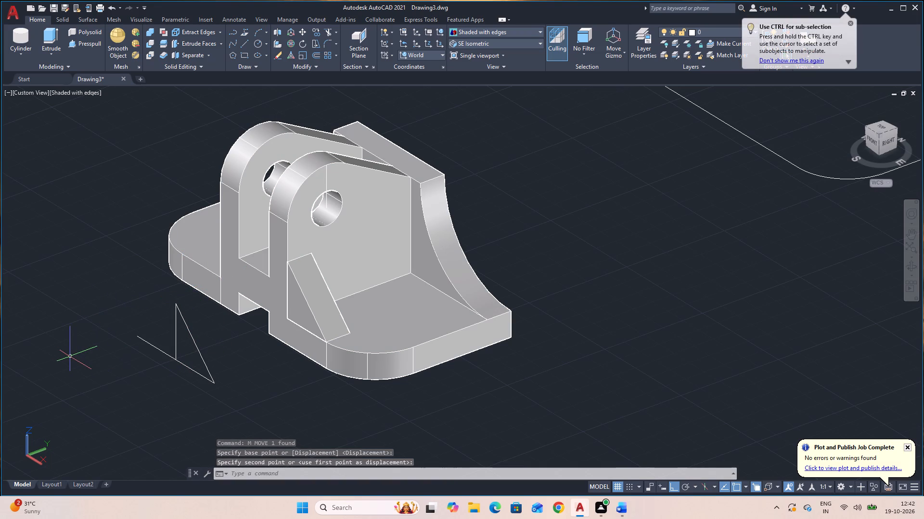
# Draw two lines from the base line's far end to the triangle's apex and down to its bottom corner, closing a mirrored triangle.
pyautogui.write('L')
pyautogui.press('space')
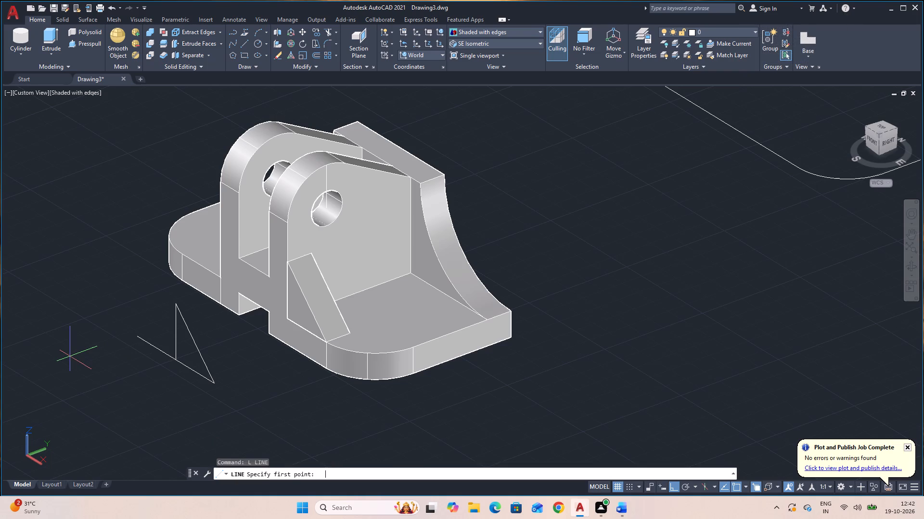
pyautogui.click(140, 338)
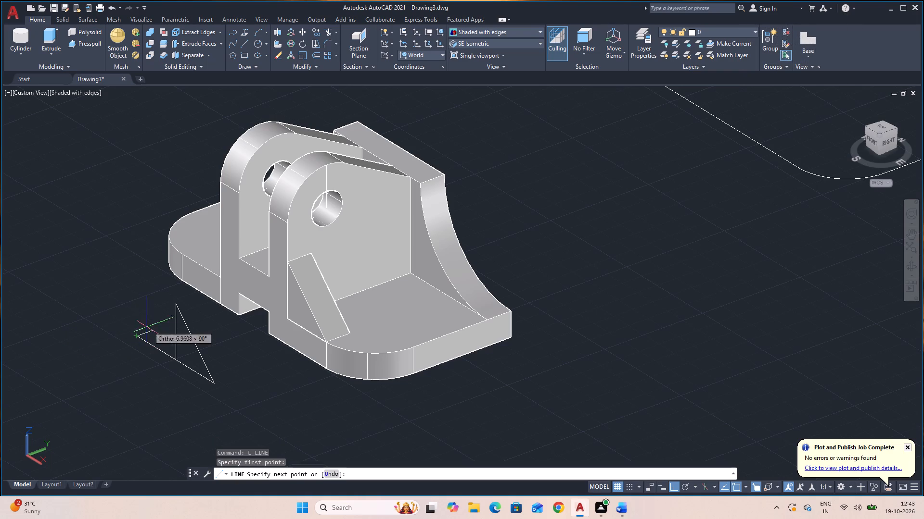
pyautogui.click(176, 306)
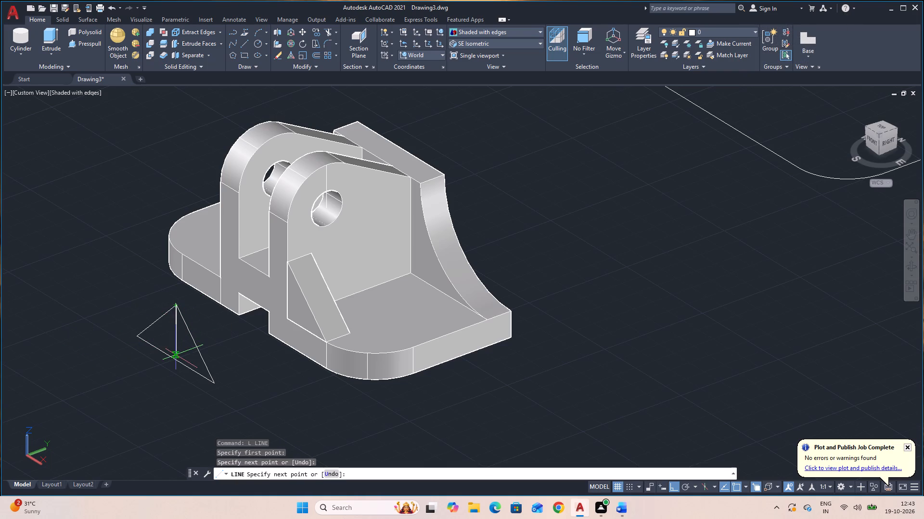
pyautogui.click(177, 360)
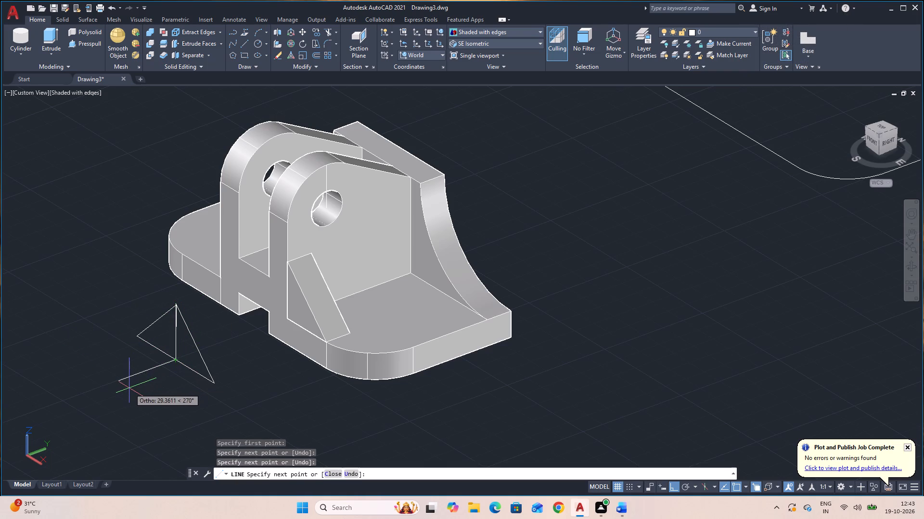
pyautogui.press('Escape')
# Delete the original triangle outline, keeping the newly drawn mirrored one.
pyautogui.click(211, 375)
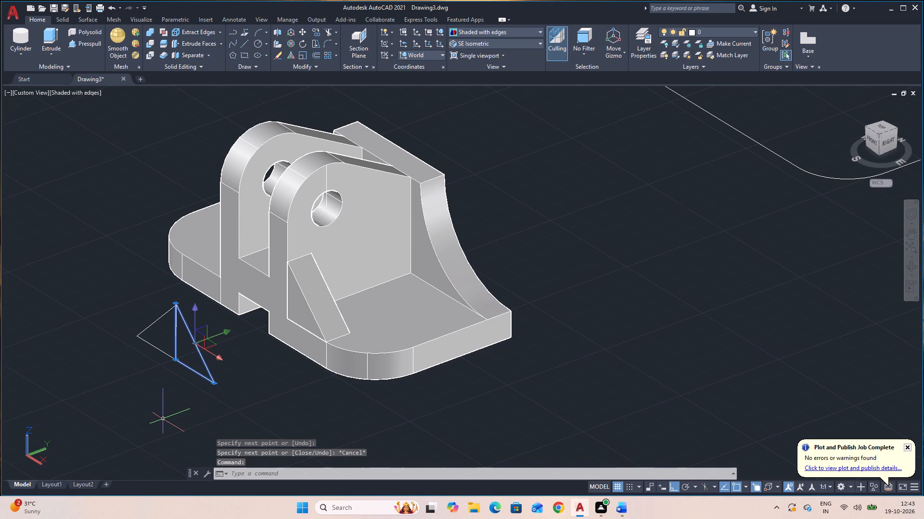
pyautogui.press('Delete')
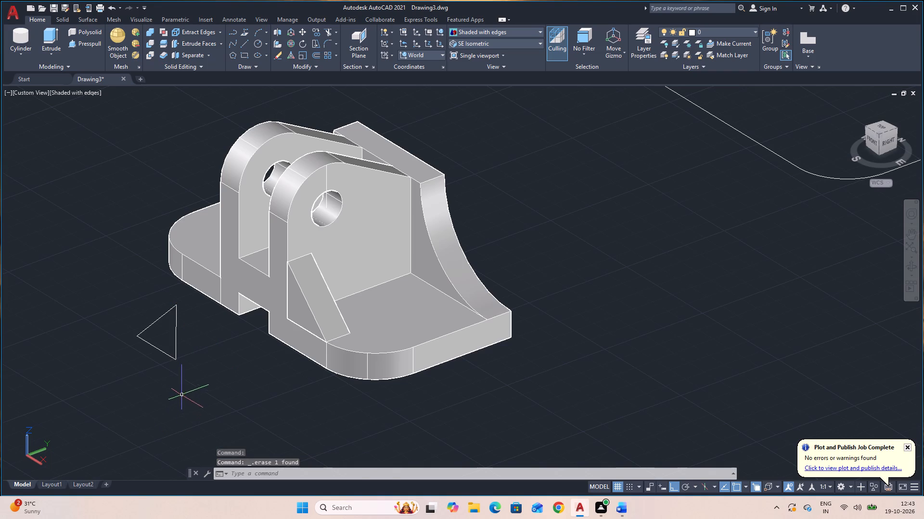
# Join the three lines of the mirrored triangle into one closed polyline.
pyautogui.click(182, 389)
pyautogui.click(119, 302)
pyautogui.write('J')
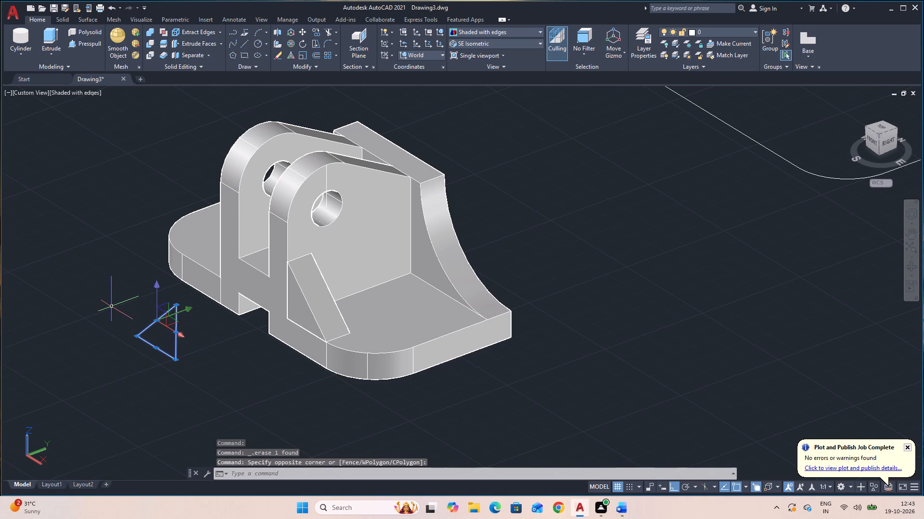
pyautogui.press('space')
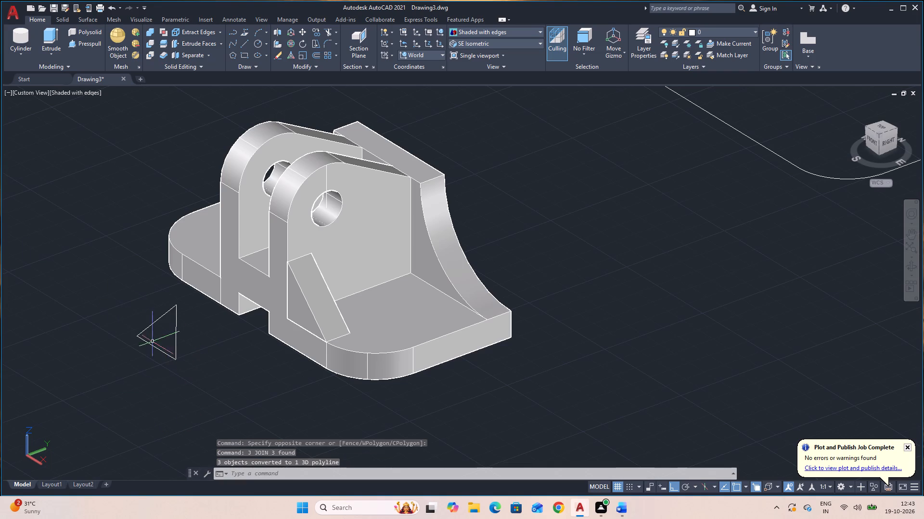
# Presspull the mirrored triangular profile 12 toward the rear to form the second rib solid.
pyautogui.click(86, 44)
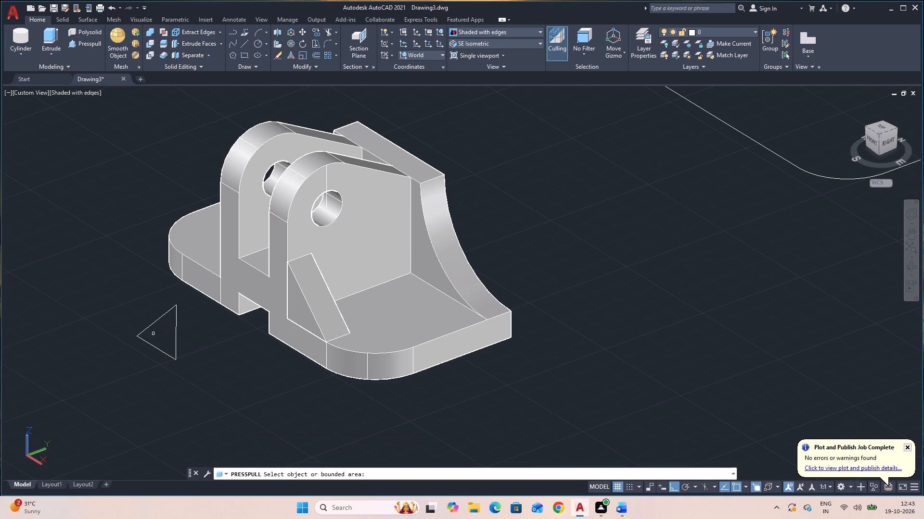
pyautogui.click(178, 351)
pyautogui.click(176, 351)
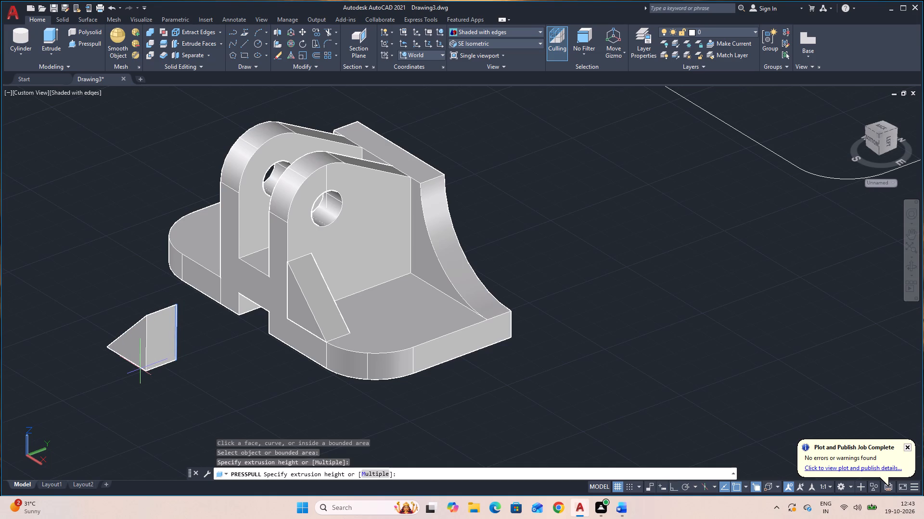
pyautogui.write('12')
pyautogui.press('Return')
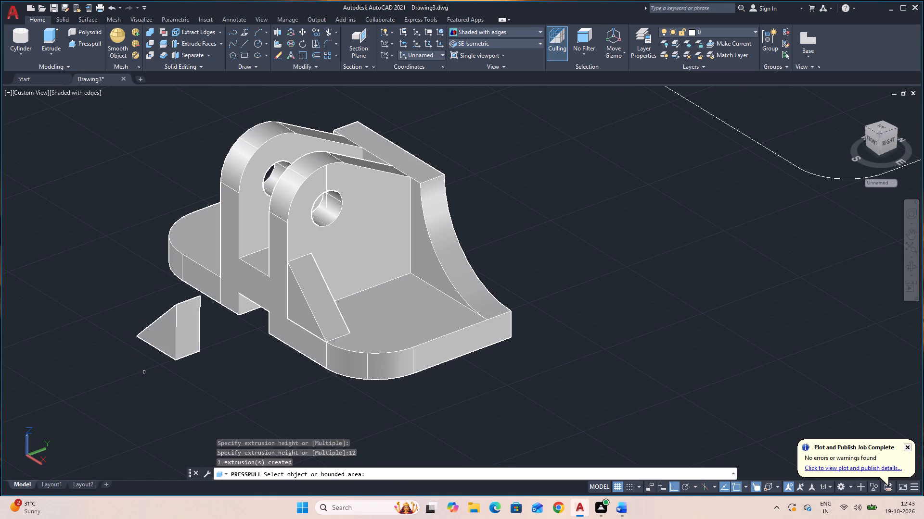
pyautogui.press('Escape')
# Move the second rib from its front right-angle corner to the far upright's outer corner on the base's top front edge.
pyautogui.click(192, 331)
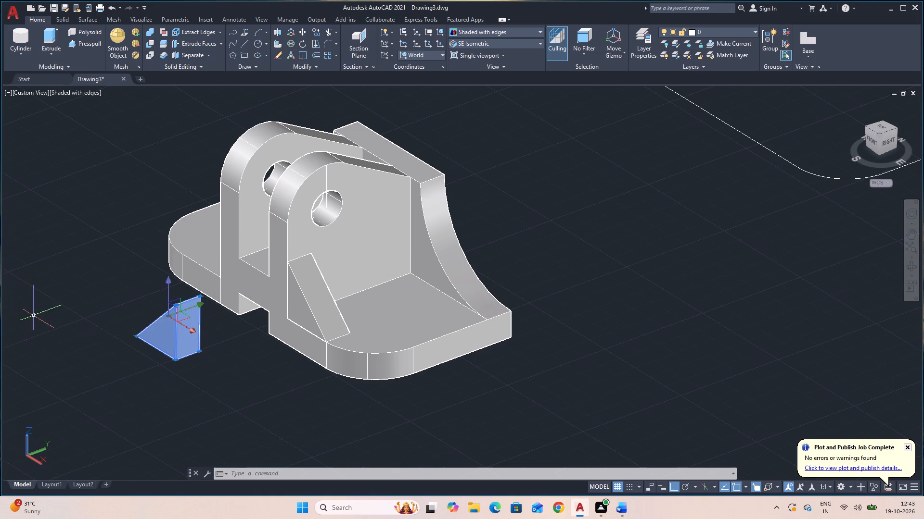
pyautogui.write('M')
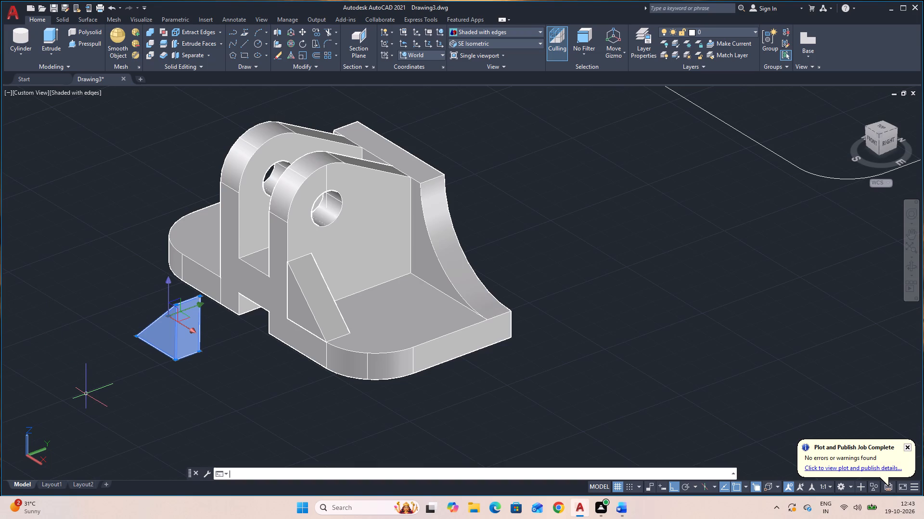
pyautogui.press('space')
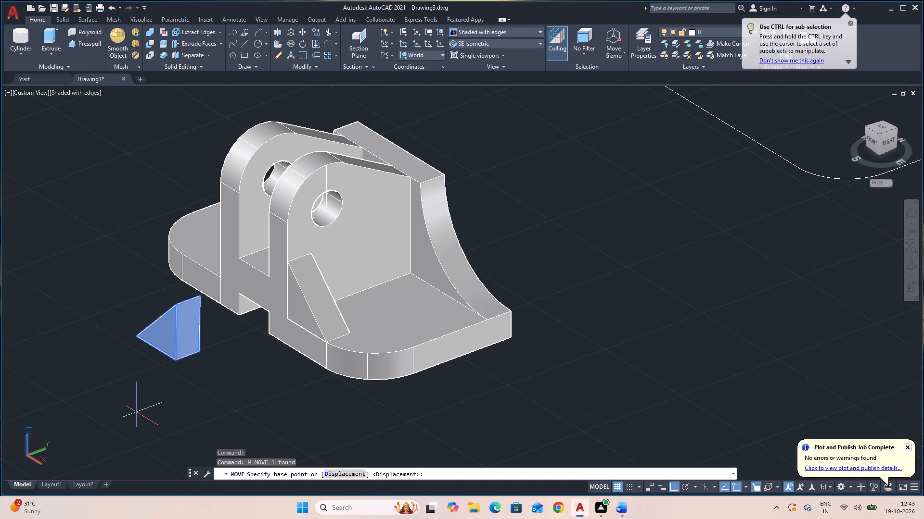
pyautogui.click(174, 361)
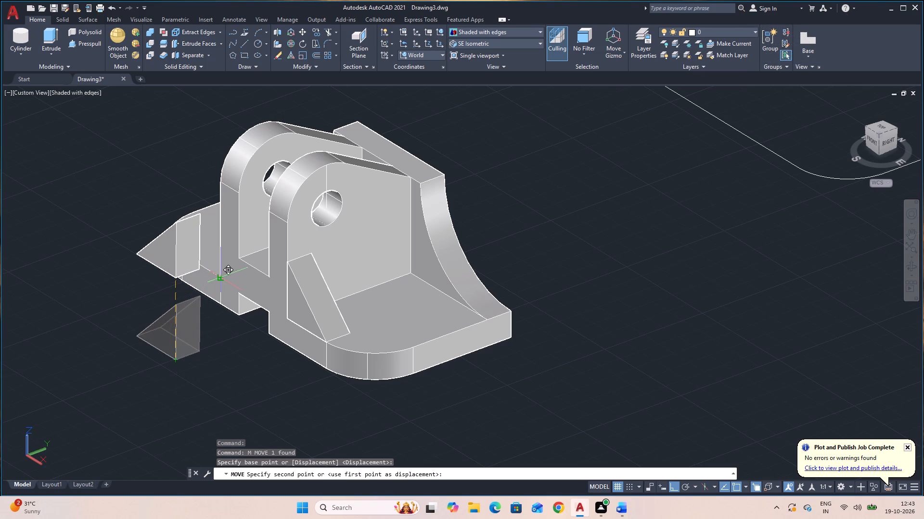
pyautogui.click(219, 277)
# Delete the leftover triangle outline in front of the part.
pyautogui.click(176, 364)
pyautogui.click(123, 309)
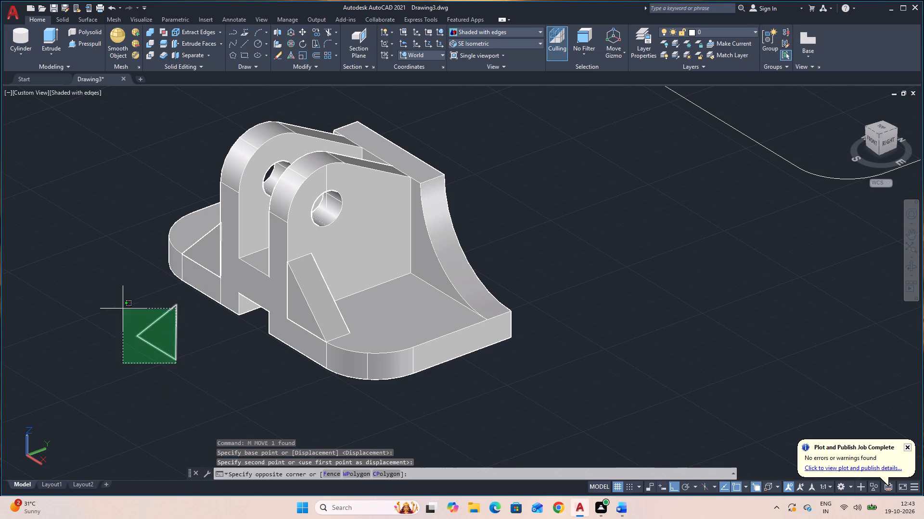
pyautogui.press('Delete')
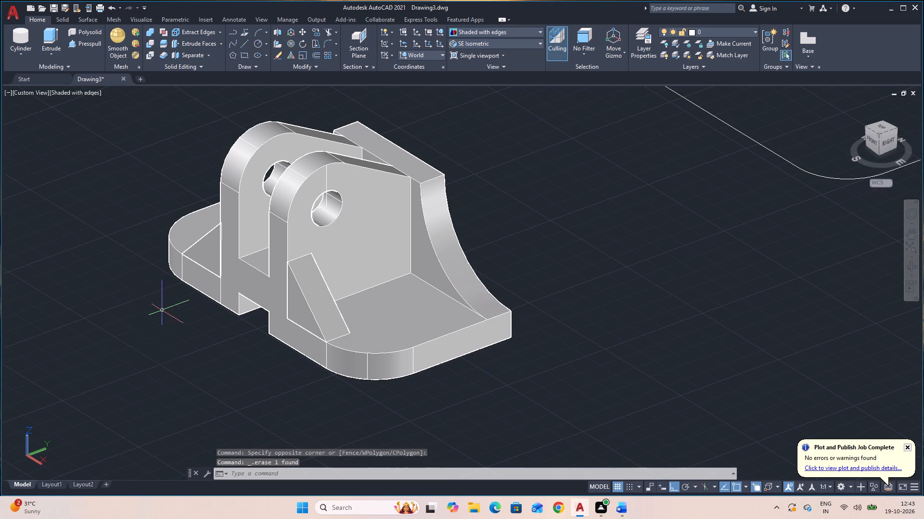
# Orbit around the part to examine both triangular ribs, the uprights and the base from the sides, underside and top.
pyautogui.click(912, 268)
pyautogui.moveTo(595, 464); pyautogui.dragTo(726, 425)
pyautogui.moveTo(523, 423); pyautogui.dragTo(631, 428)
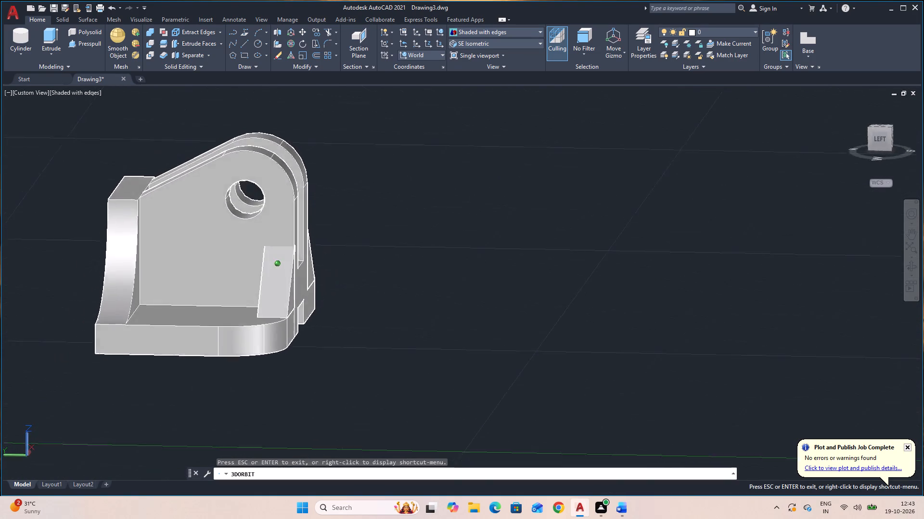
pyautogui.moveTo(631, 428); pyautogui.dragTo(341, 368)
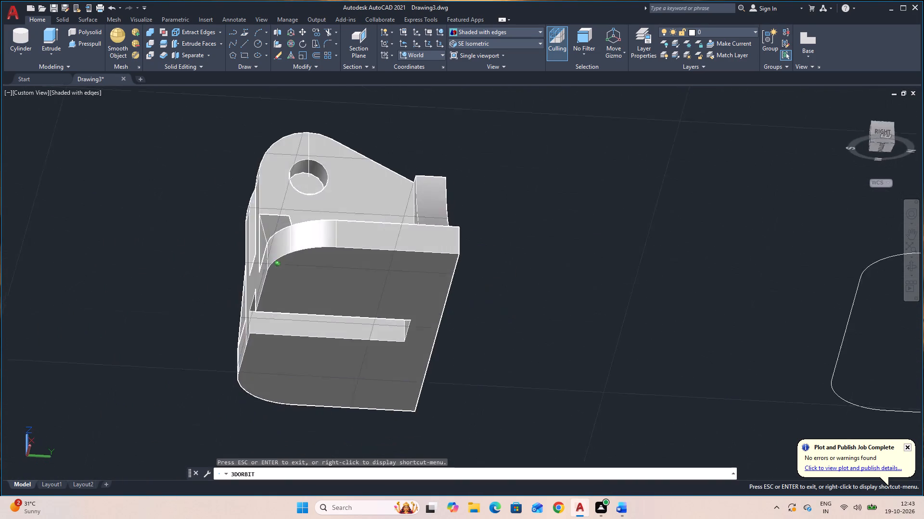
pyautogui.moveTo(341, 368); pyautogui.dragTo(510, 440)
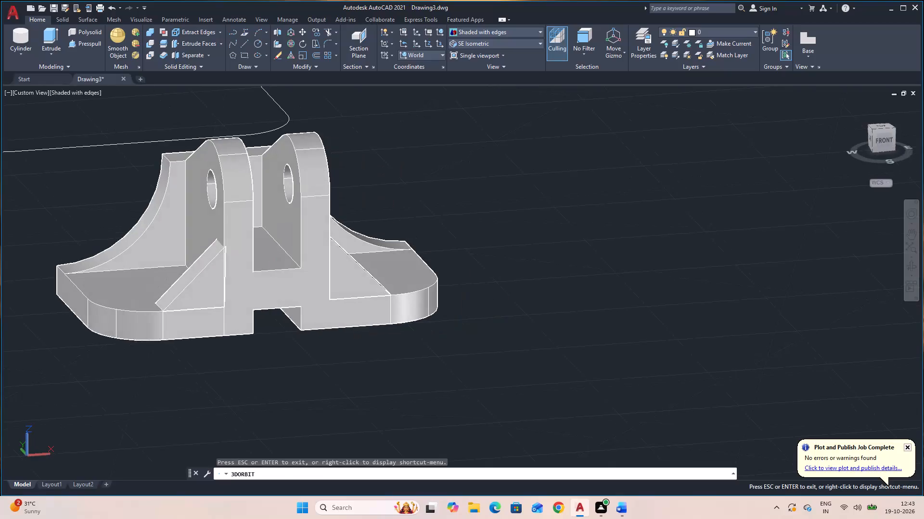
pyautogui.moveTo(310, 447); pyautogui.dragTo(372, 436)
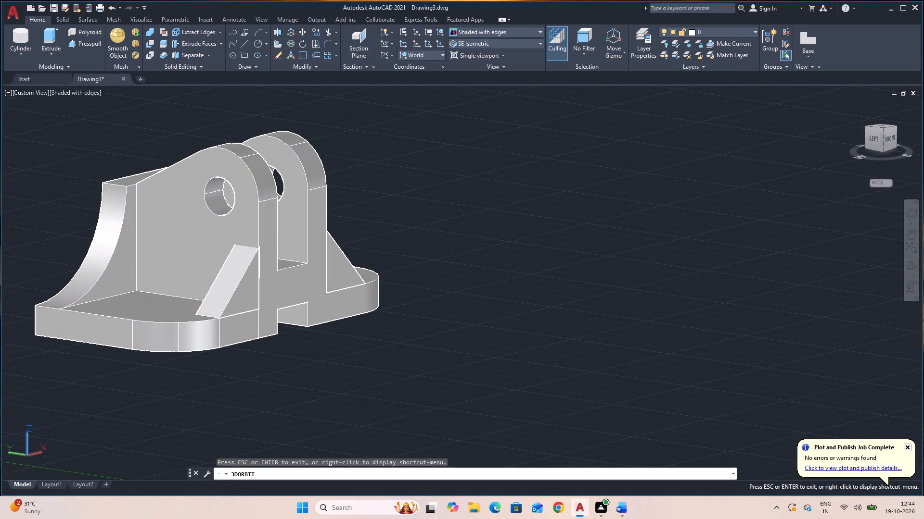
pyautogui.moveTo(674, 303); pyautogui.dragTo(479, 393)
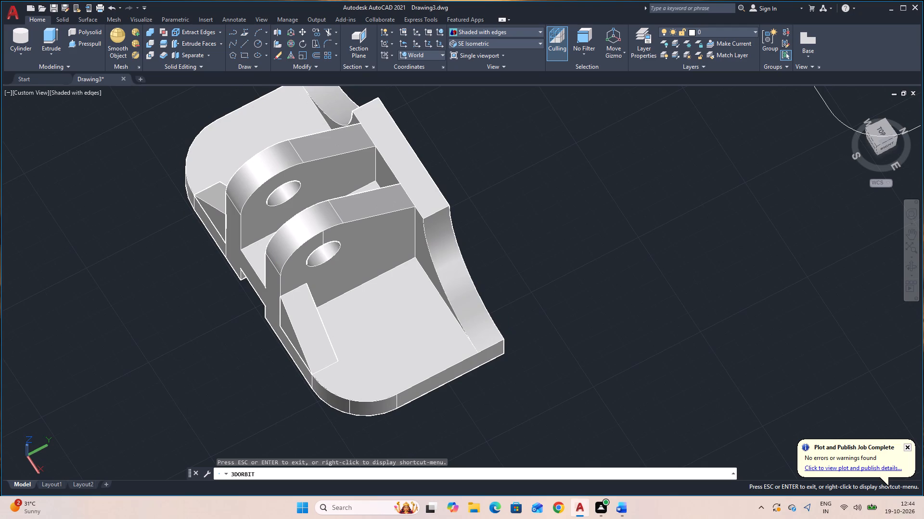
pyautogui.moveTo(481, 423); pyautogui.dragTo(540, 386)
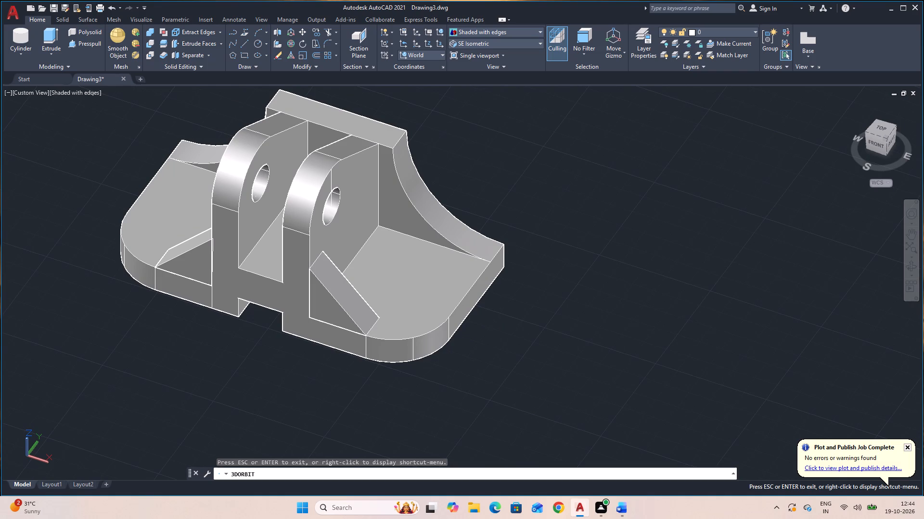
pyautogui.press('Escape')
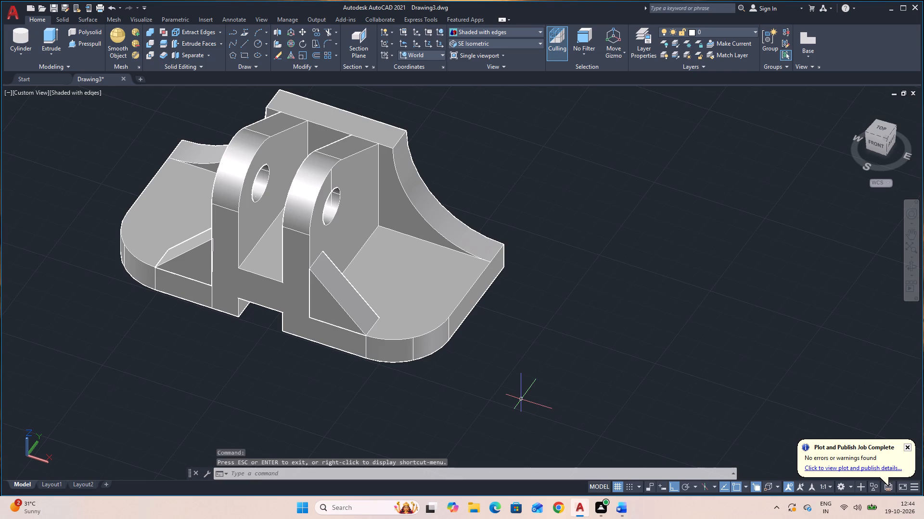
# Draw construction lines from the near rib's front tip to the base's projected square corner, 38 rearward along the side, and 25 inward.
pyautogui.write('L')
pyautogui.press('space')
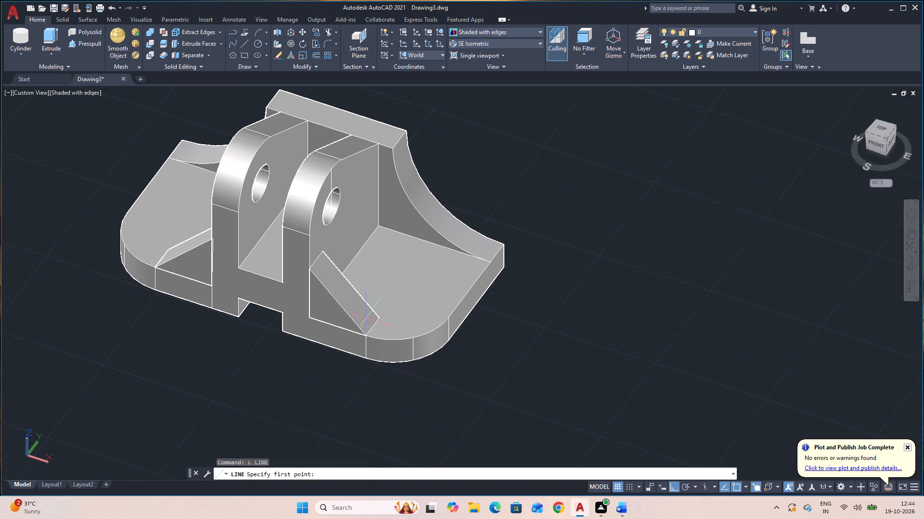
pyautogui.click(365, 337)
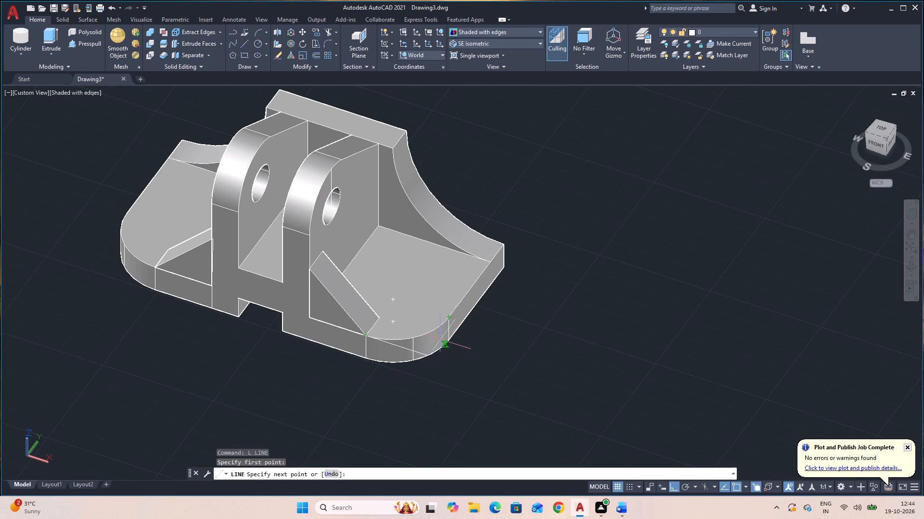
pyautogui.click(409, 376)
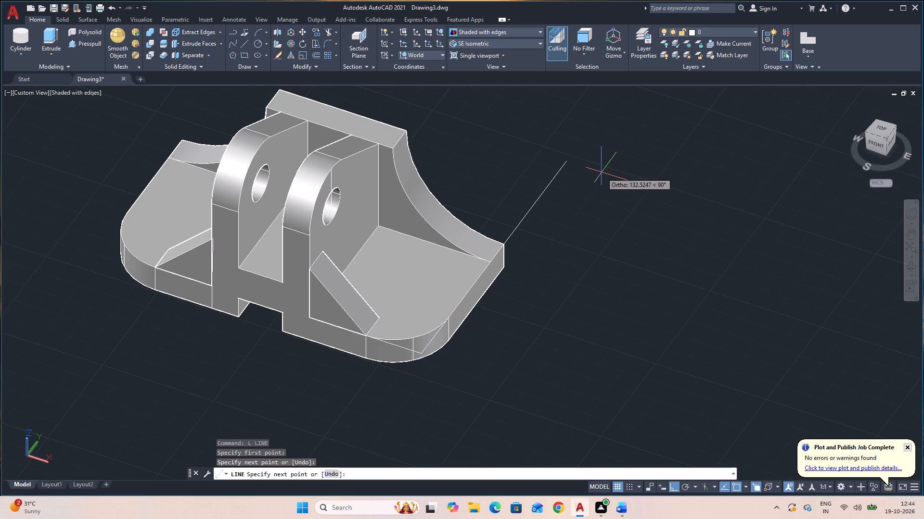
pyautogui.write('38')
pyautogui.press('Return')
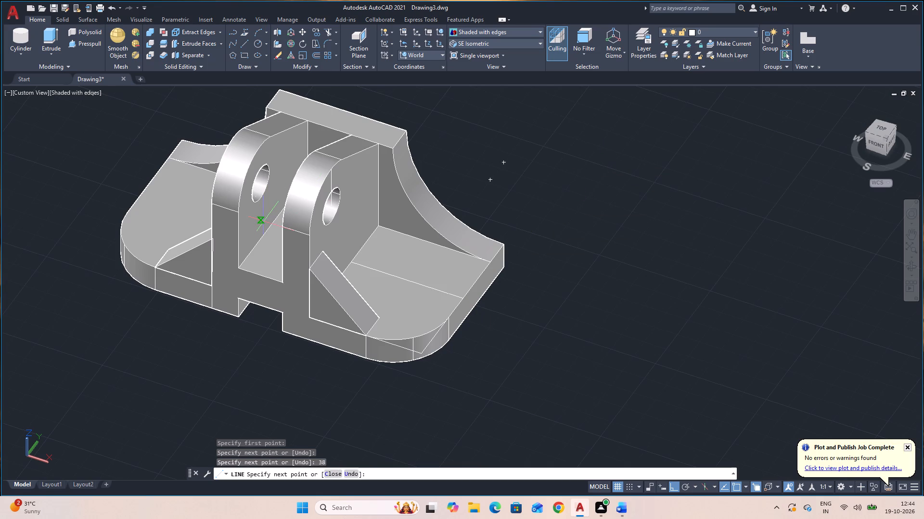
pyautogui.write('25')
pyautogui.press('Return')
pyautogui.press('Escape')
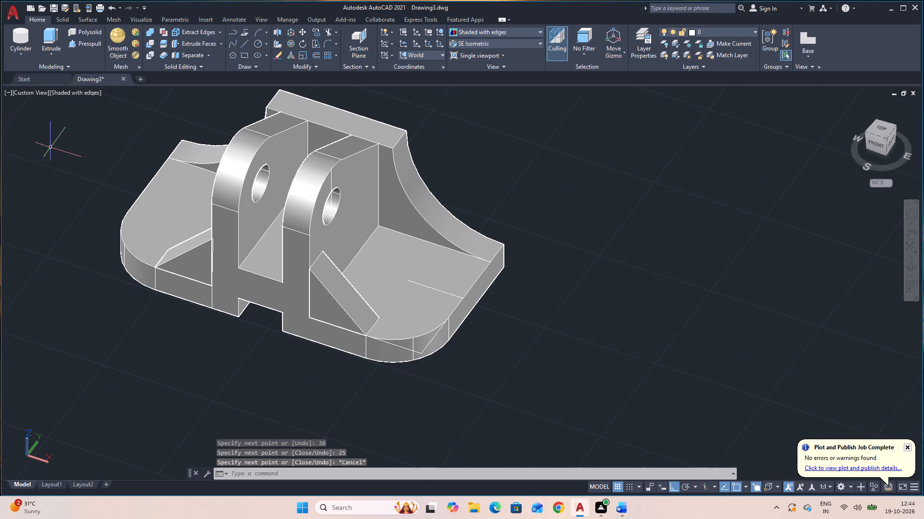
# Create a radius 8 cylinder extending 12 down through the base, centred on the inner end of the 25 construction line.
pyautogui.click(23, 42)
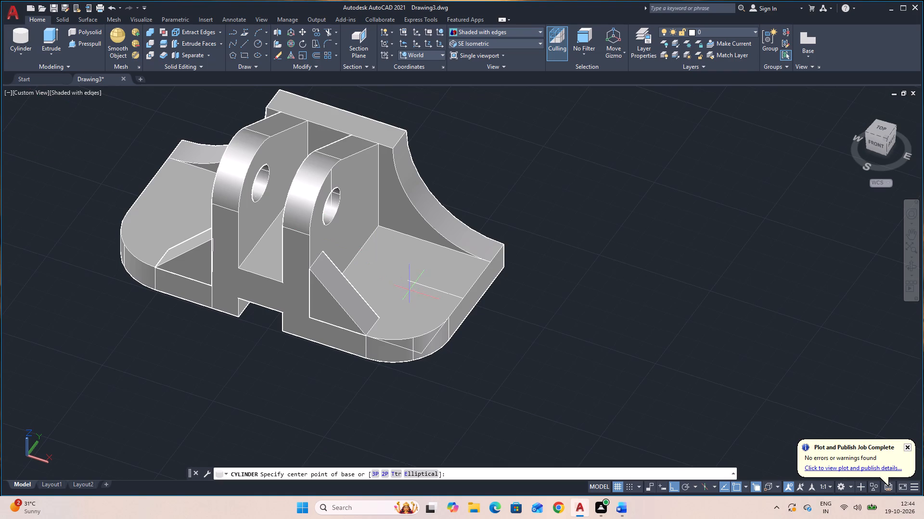
pyautogui.click(409, 282)
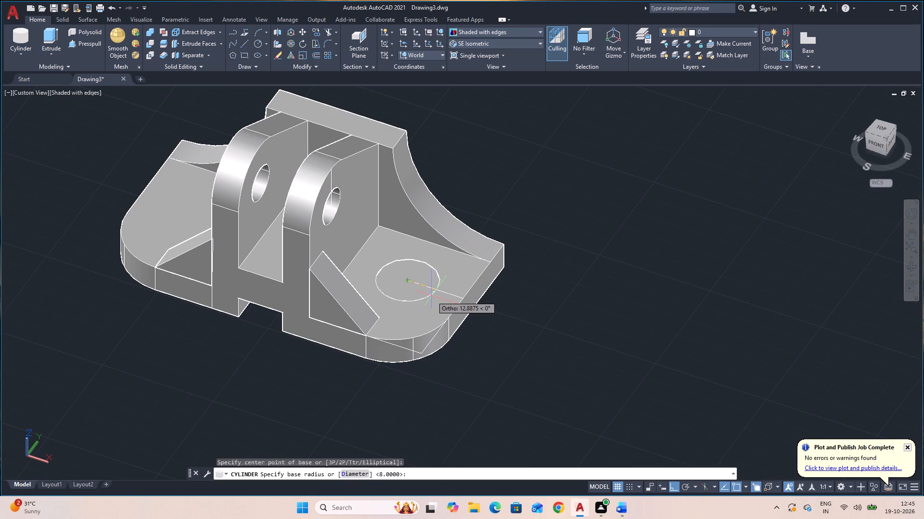
pyautogui.press('8')
pyautogui.press('Return')
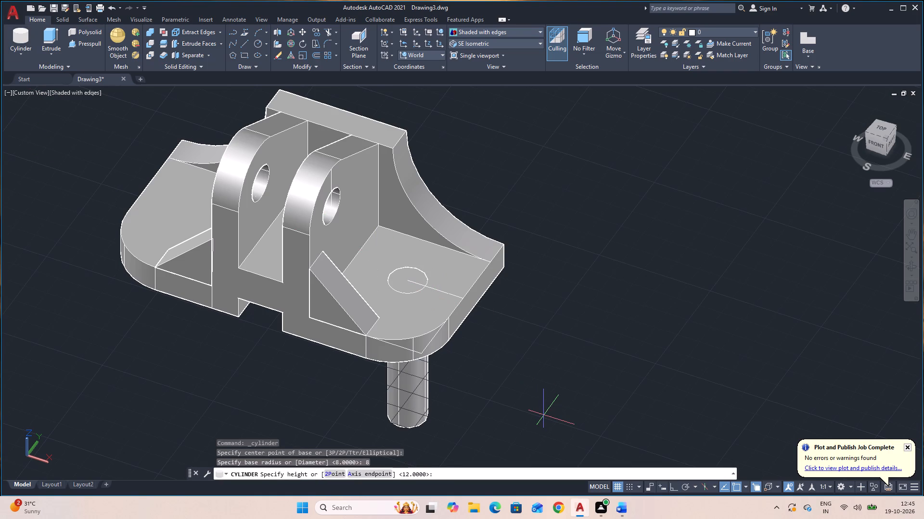
pyautogui.press('-')
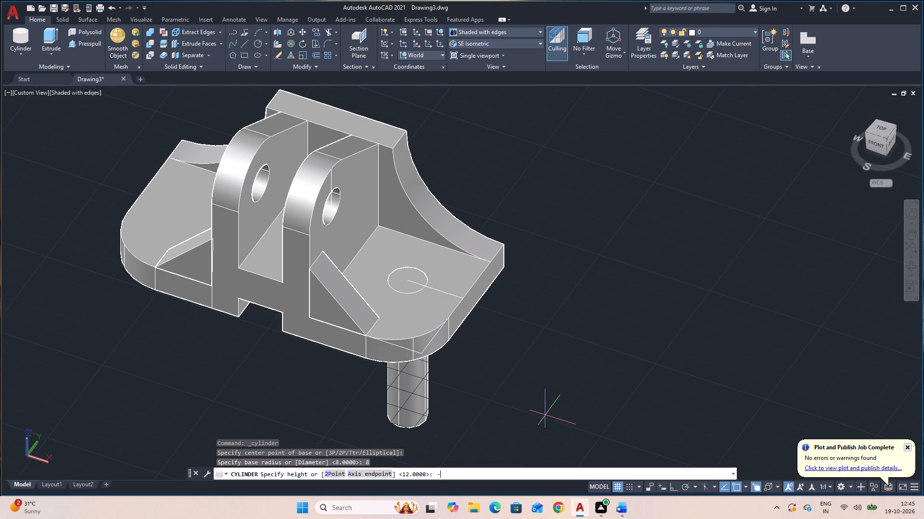
pyautogui.write('12')
pyautogui.press('Return')
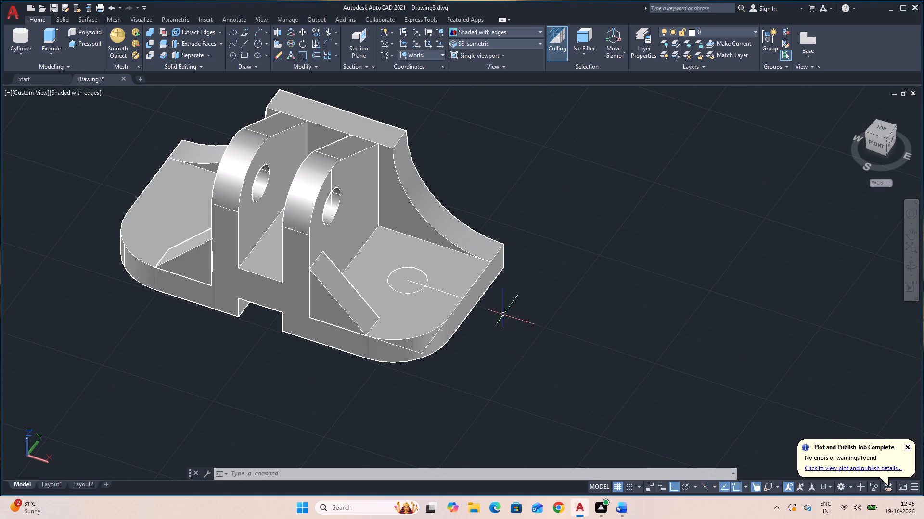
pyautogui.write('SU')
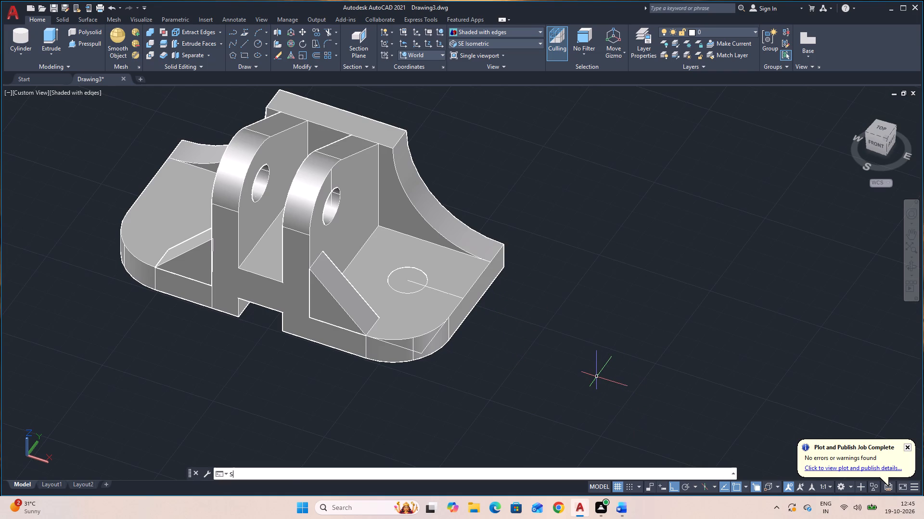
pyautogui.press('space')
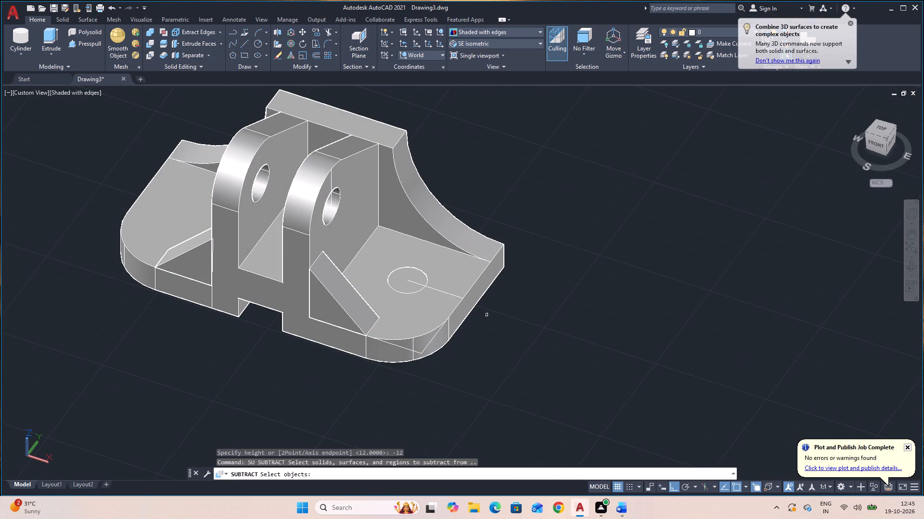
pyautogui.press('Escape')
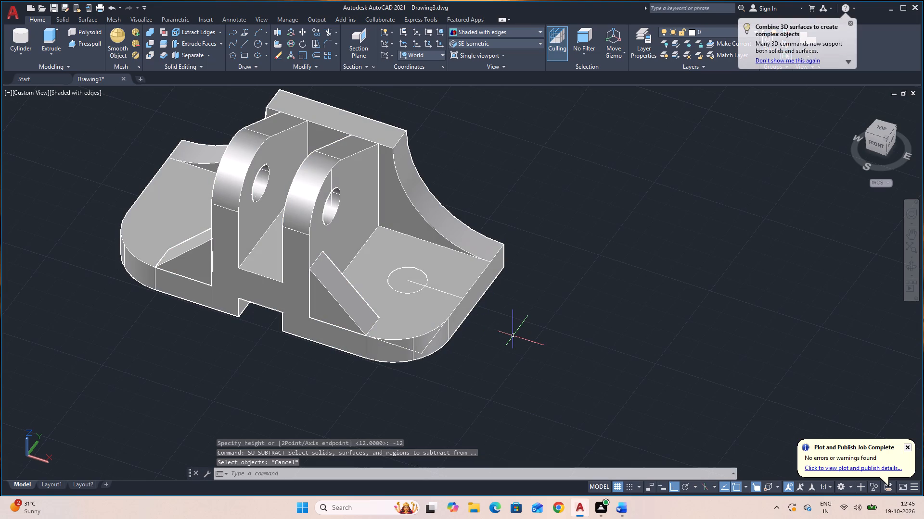
# Draw a construction line from the cylinder's top centre straight across the base to its opposite side edge.
pyautogui.press('l')
pyautogui.press('space')
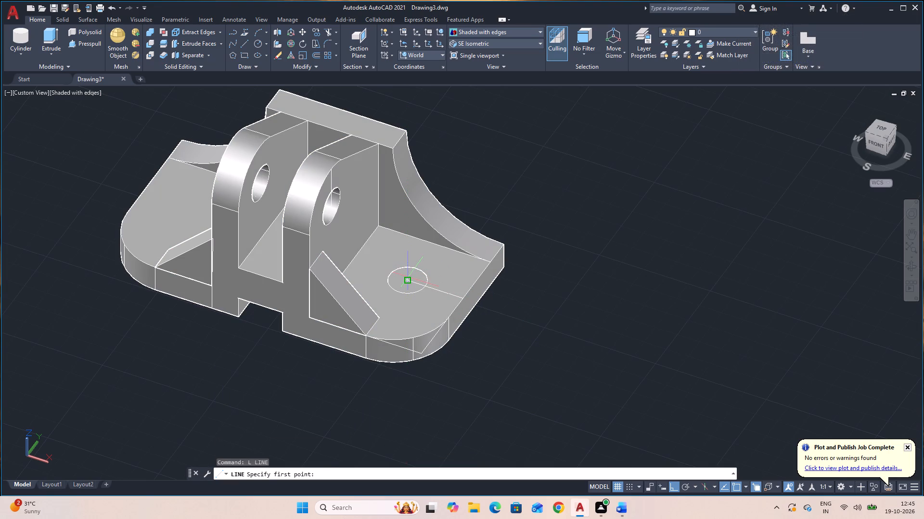
pyautogui.click(407, 282)
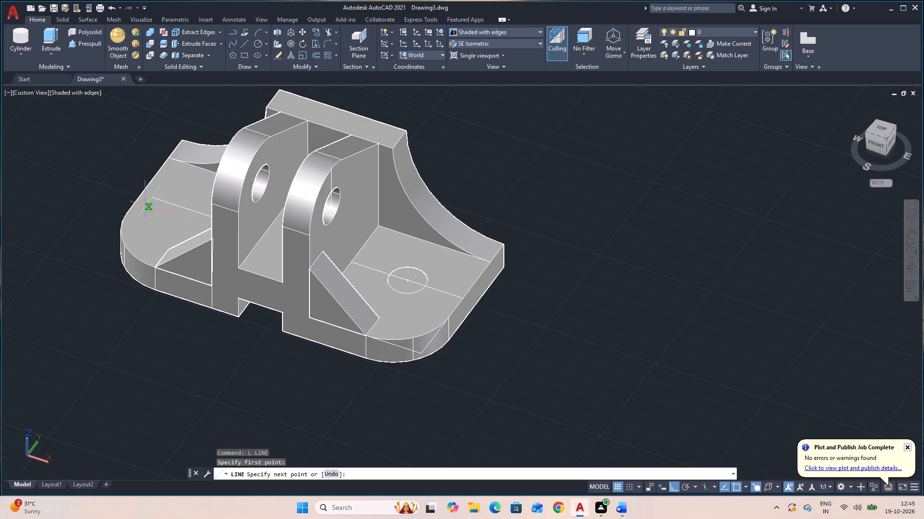
pyautogui.click(141, 195)
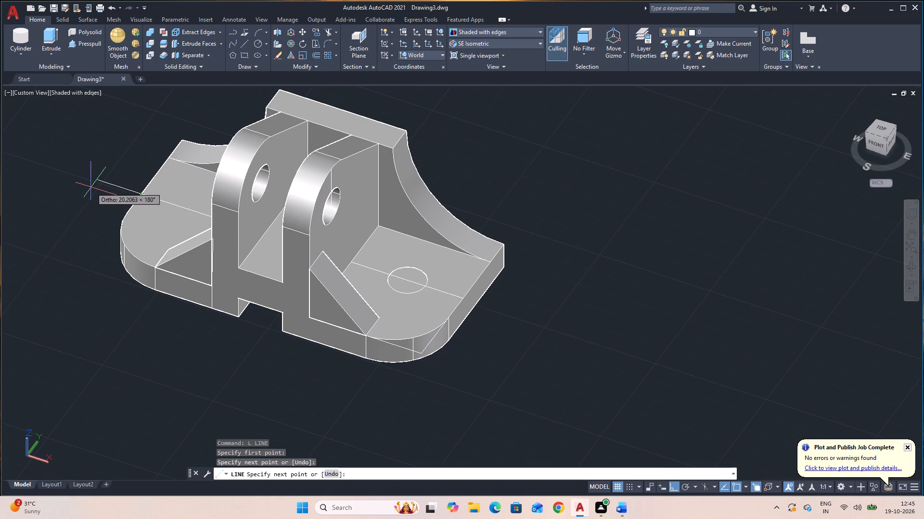
pyautogui.press('Escape')
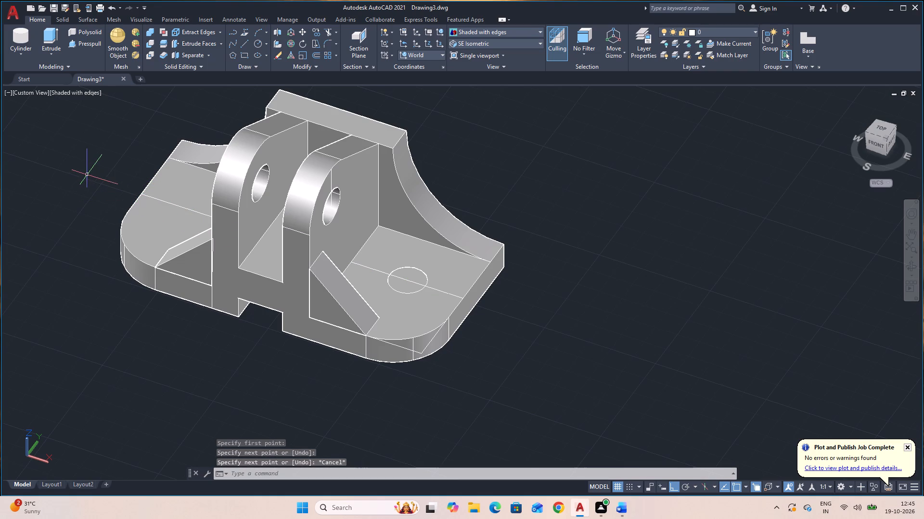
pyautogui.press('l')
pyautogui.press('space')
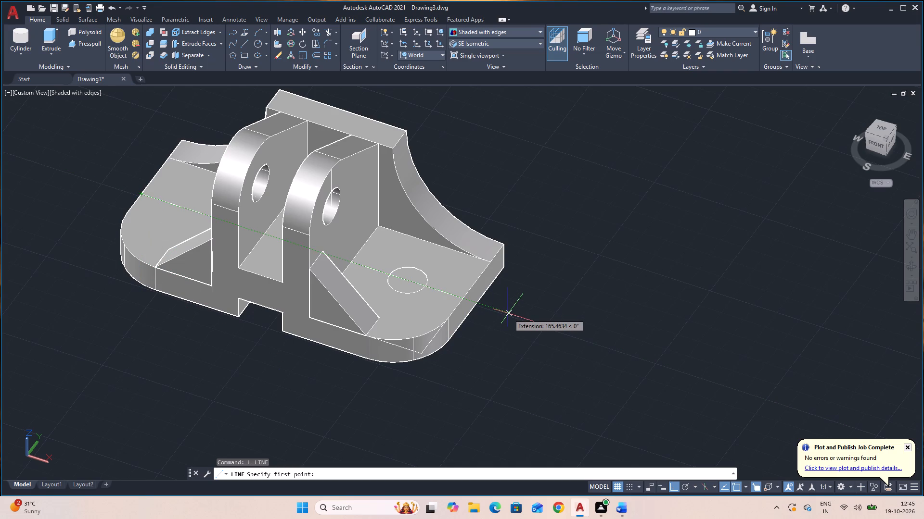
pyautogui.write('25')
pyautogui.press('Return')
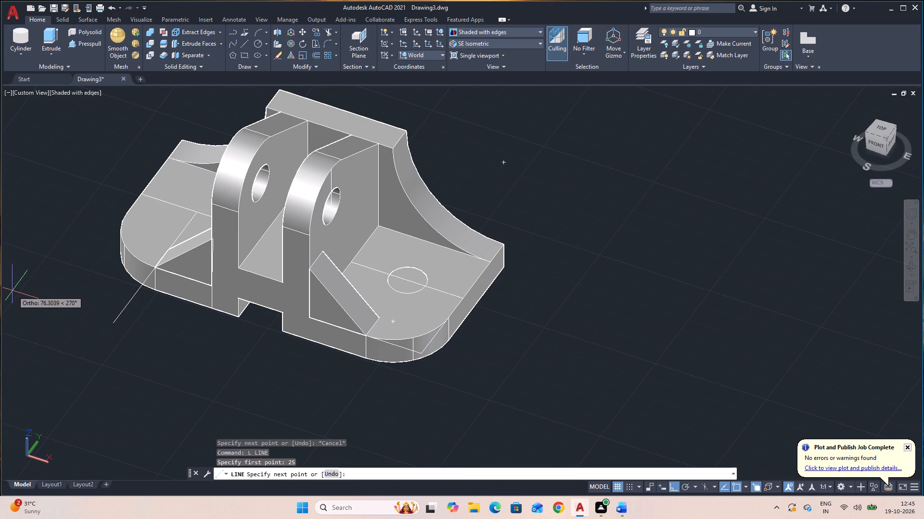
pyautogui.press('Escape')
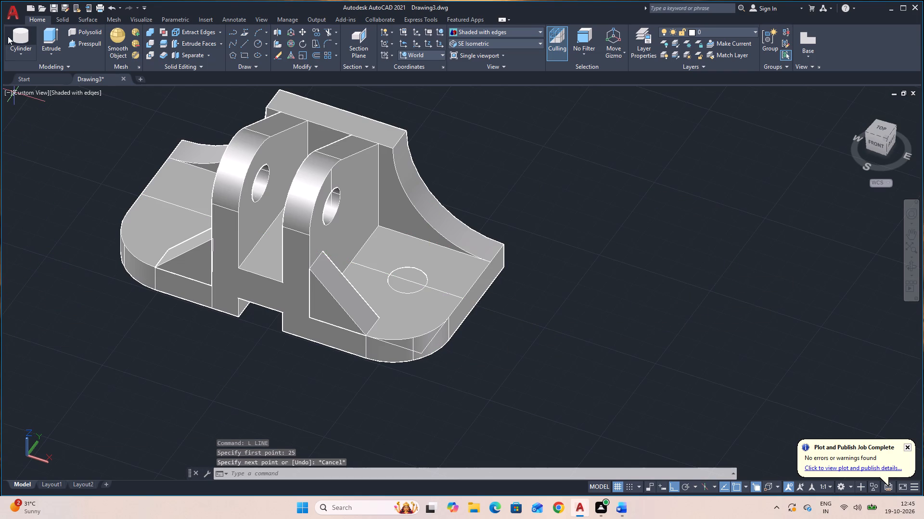
# Create a second radius 8, 12-deep cylinder down through the base, centred 25 inward from the line's far end.
pyautogui.click(15, 35)
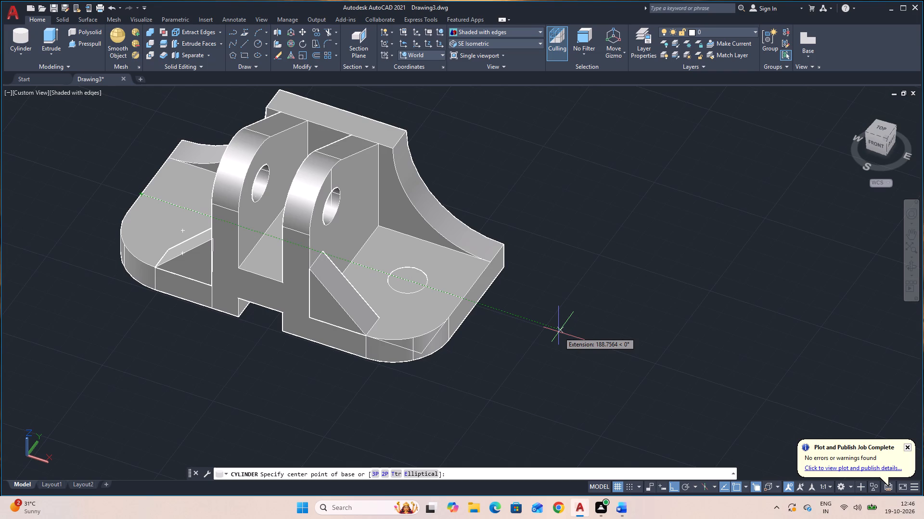
pyautogui.write('25')
pyautogui.press('Return')
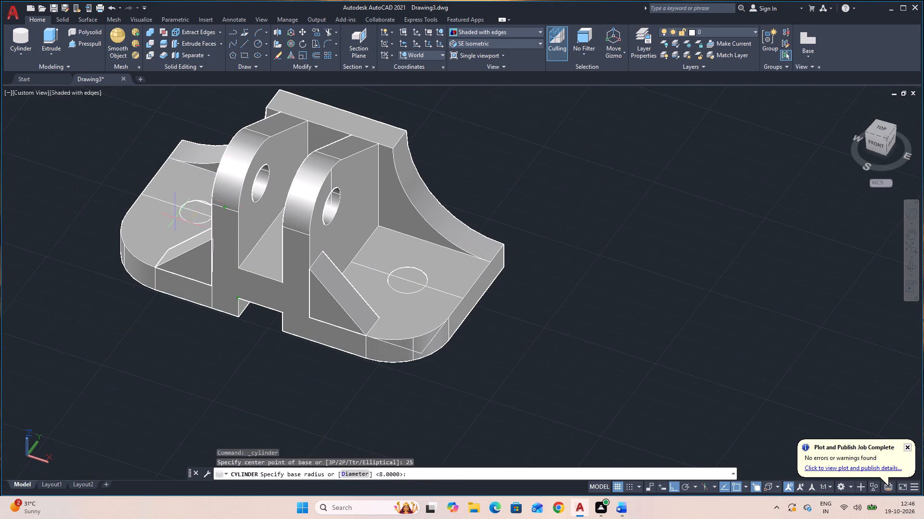
pyautogui.press('8')
pyautogui.press('Return')
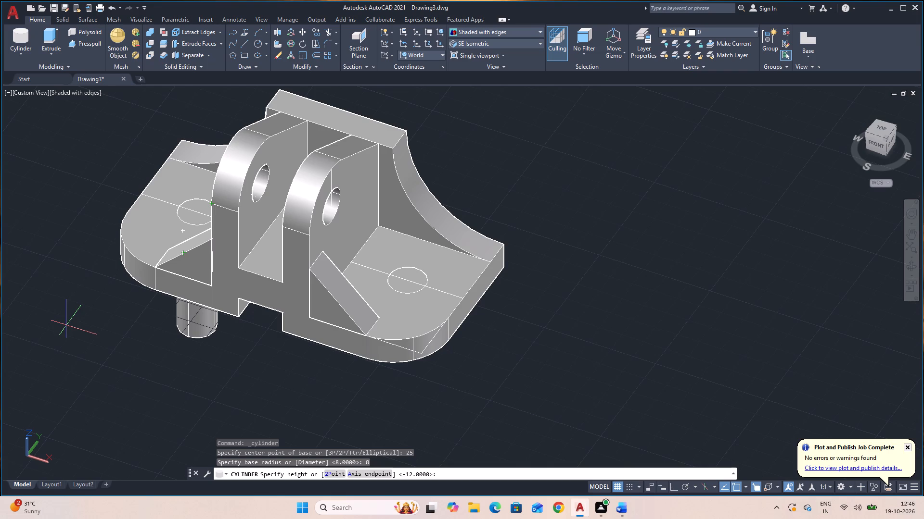
pyautogui.press('Return')
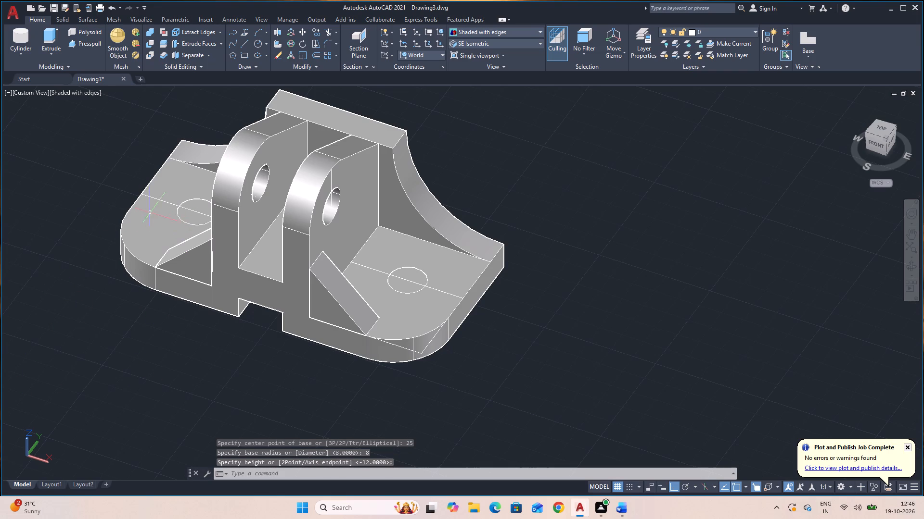
# Delete the long construction line crossing the base.
pyautogui.click(157, 198)
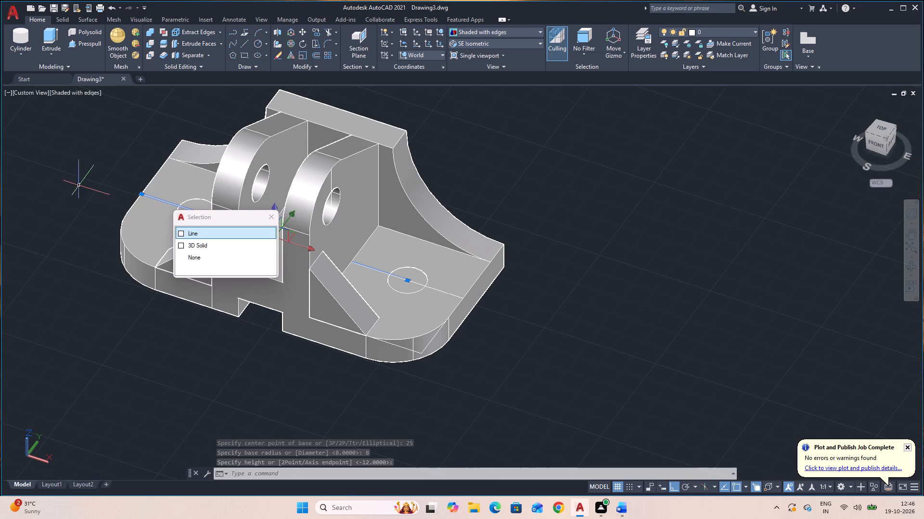
pyautogui.press('Delete')
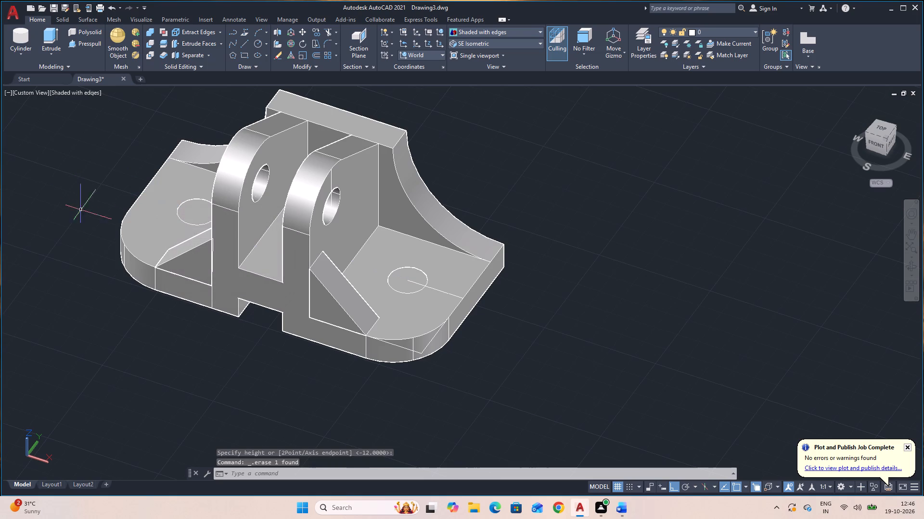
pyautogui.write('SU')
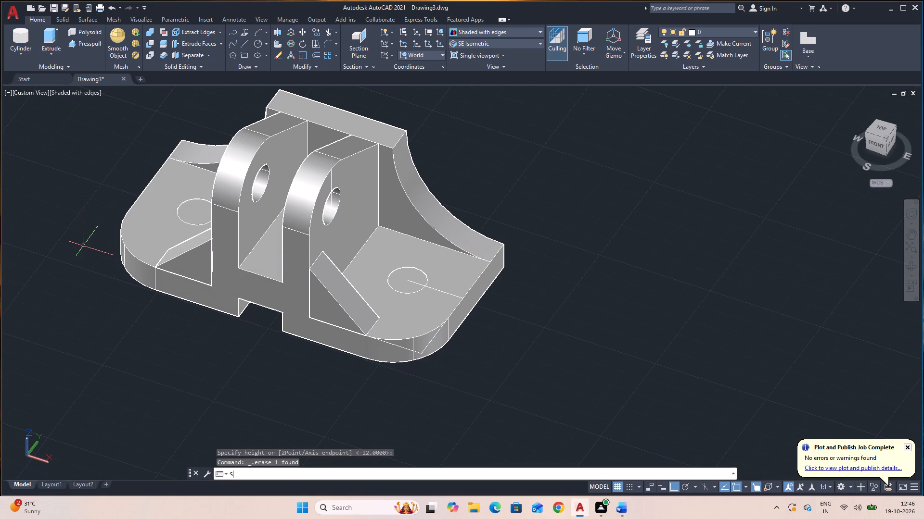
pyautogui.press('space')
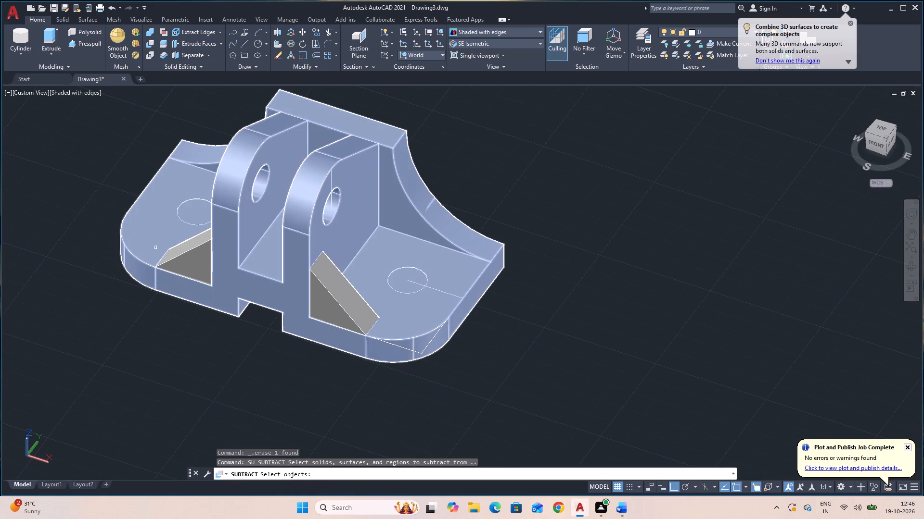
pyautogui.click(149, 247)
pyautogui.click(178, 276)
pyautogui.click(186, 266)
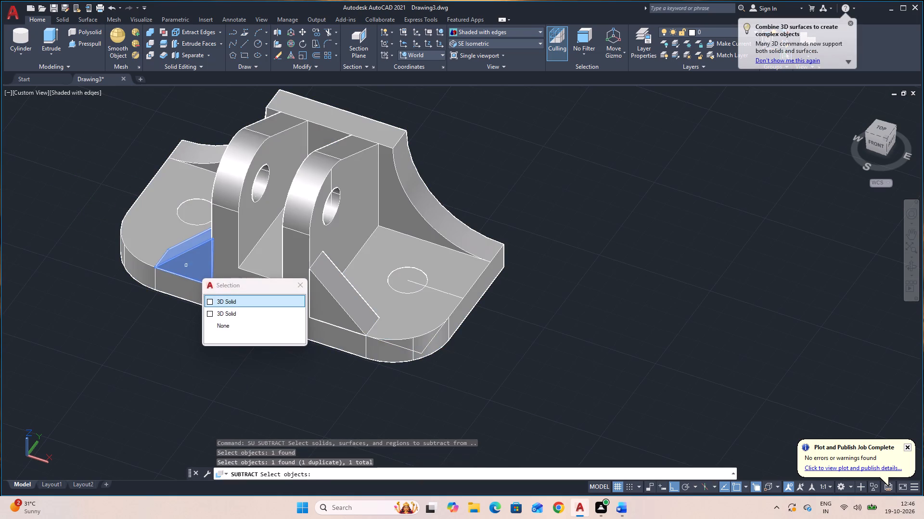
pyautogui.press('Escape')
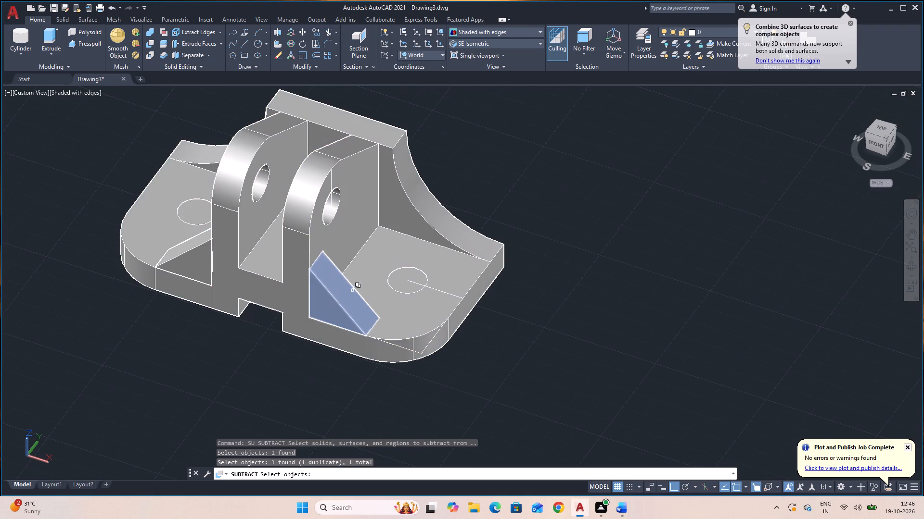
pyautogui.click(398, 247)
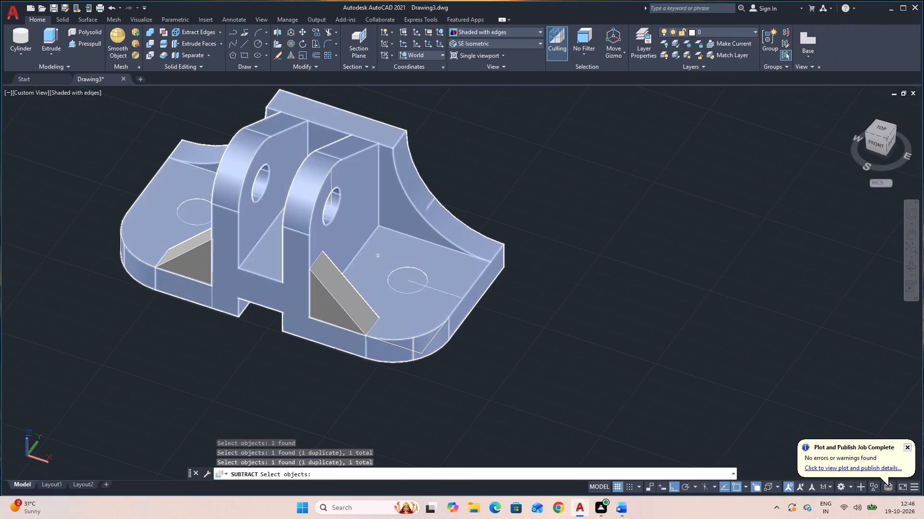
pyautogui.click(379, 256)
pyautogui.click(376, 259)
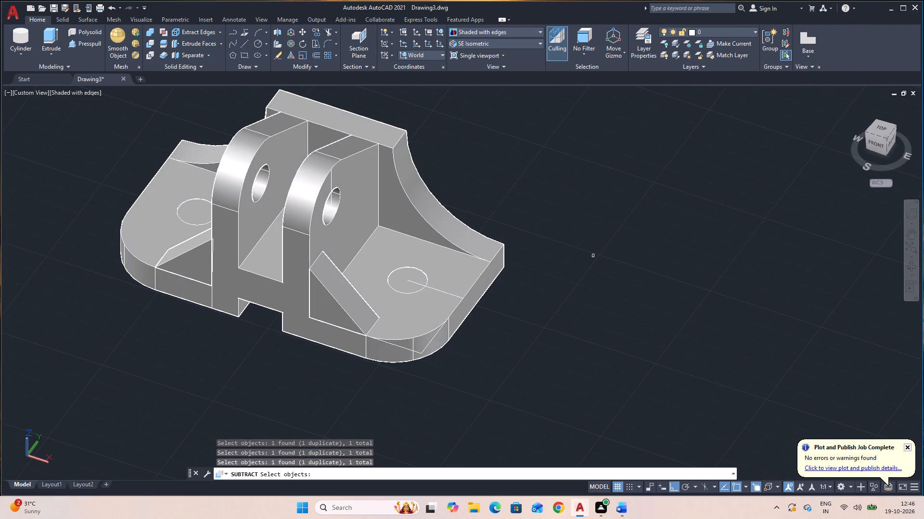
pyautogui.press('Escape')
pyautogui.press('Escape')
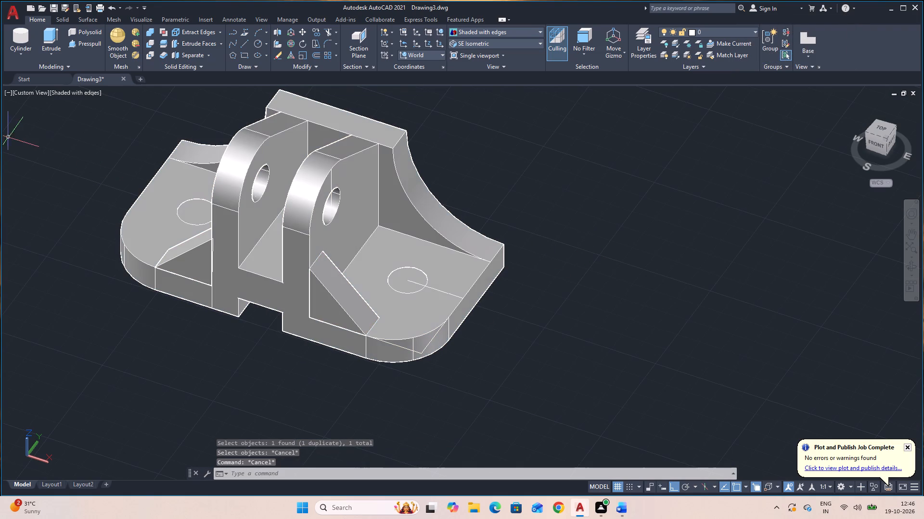
# Subtract both radius 8 cylinders from the base body and the two triangular ribs, selected together as one set.
pyautogui.press('space')
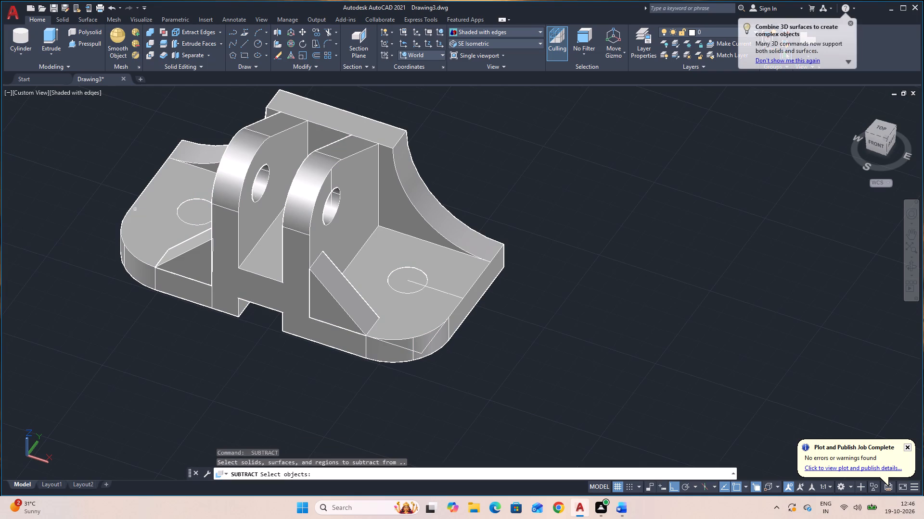
pyautogui.click(141, 219)
pyautogui.click(184, 267)
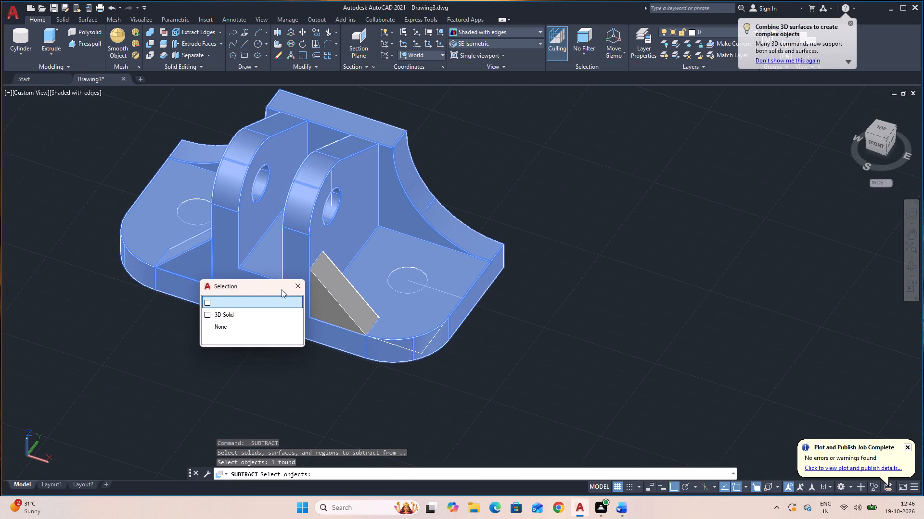
pyautogui.click(324, 297)
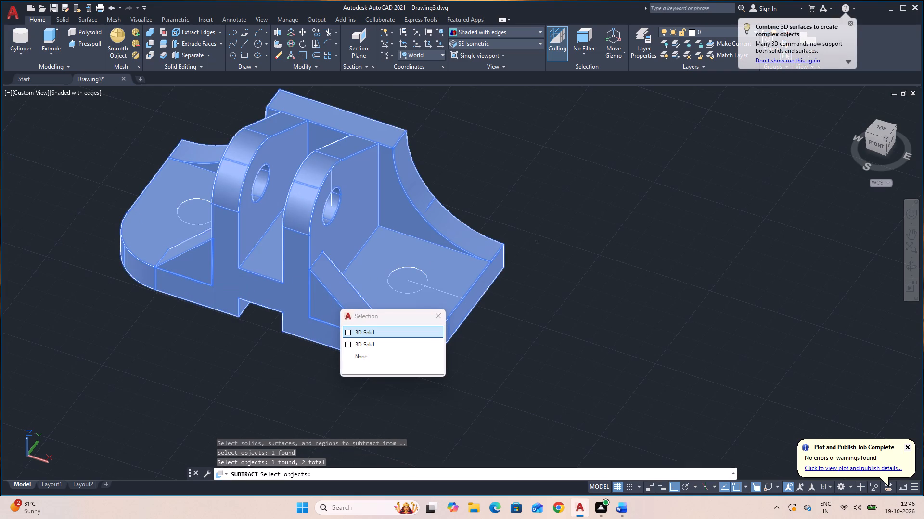
pyautogui.press('space')
pyautogui.press('space')
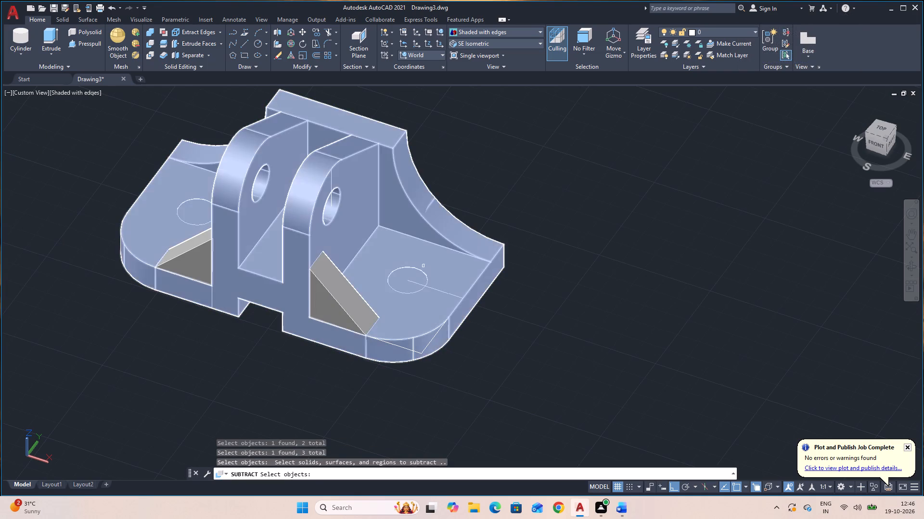
pyautogui.click(418, 273)
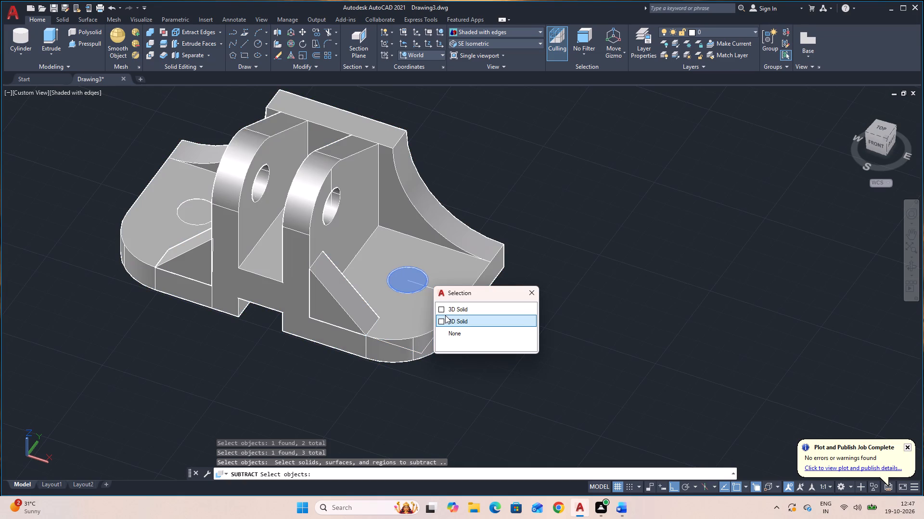
pyautogui.click(446, 315)
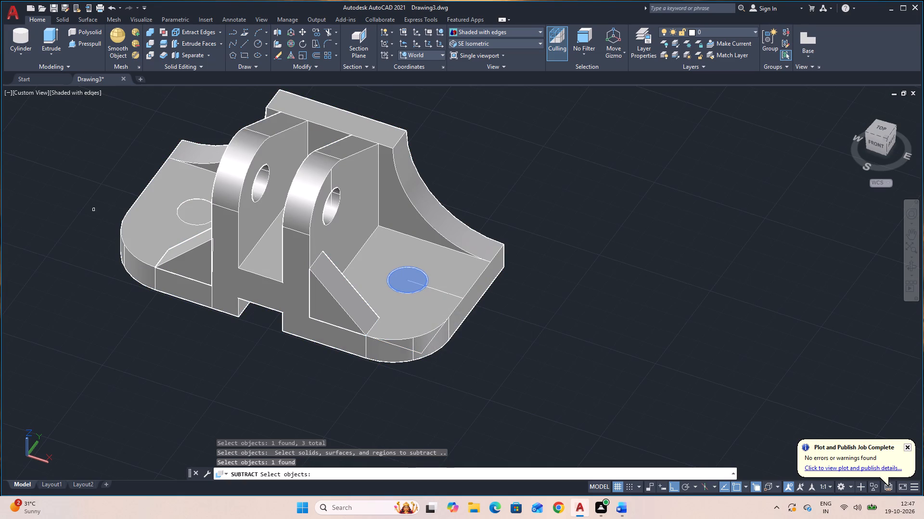
pyautogui.click(187, 209)
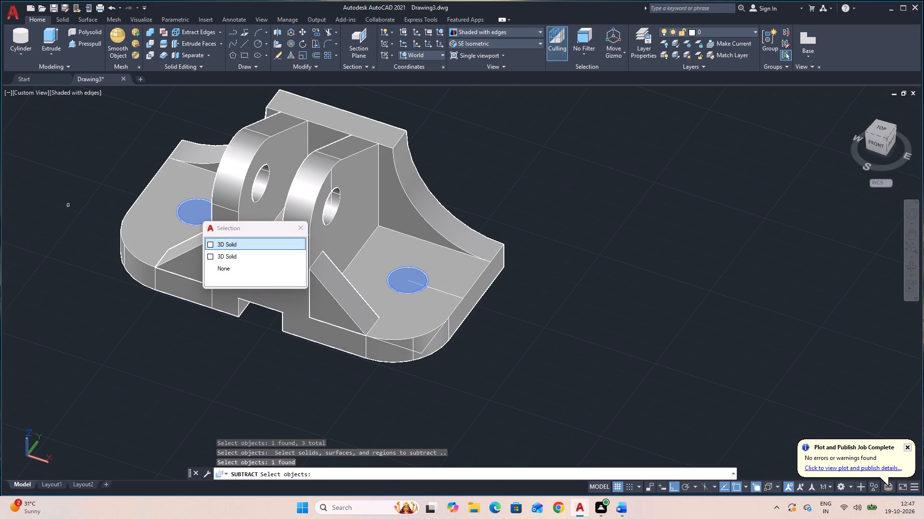
pyautogui.press('space')
pyautogui.press('space')
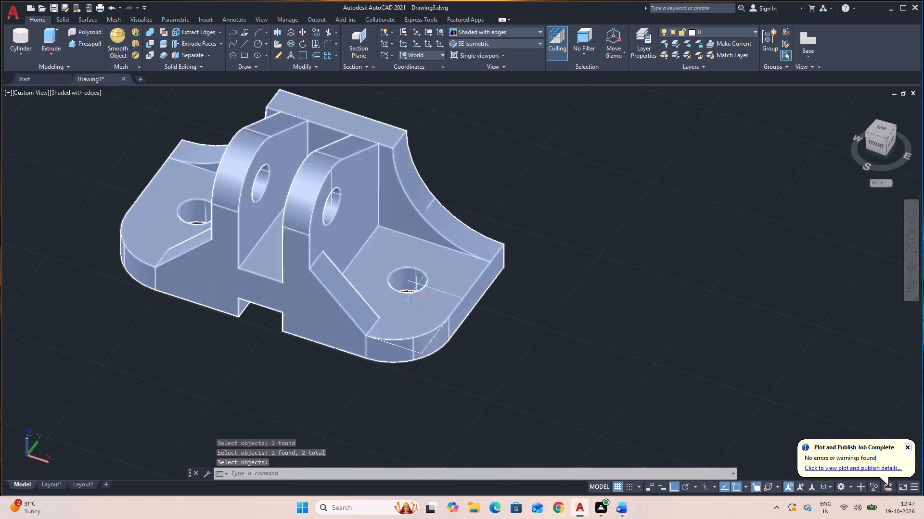
# Delete the leftover construction lines at the base hole, around the rounded front corner and on the front face.
pyautogui.click(411, 282)
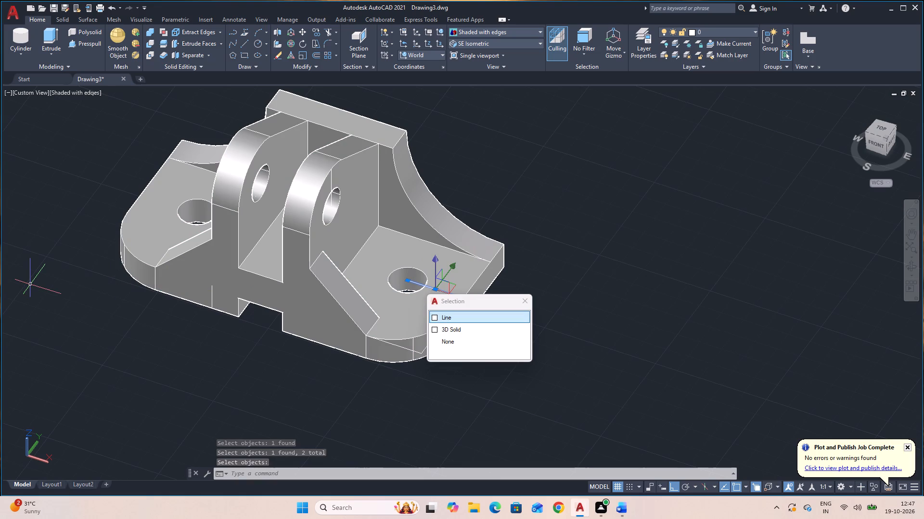
pyautogui.press('Delete')
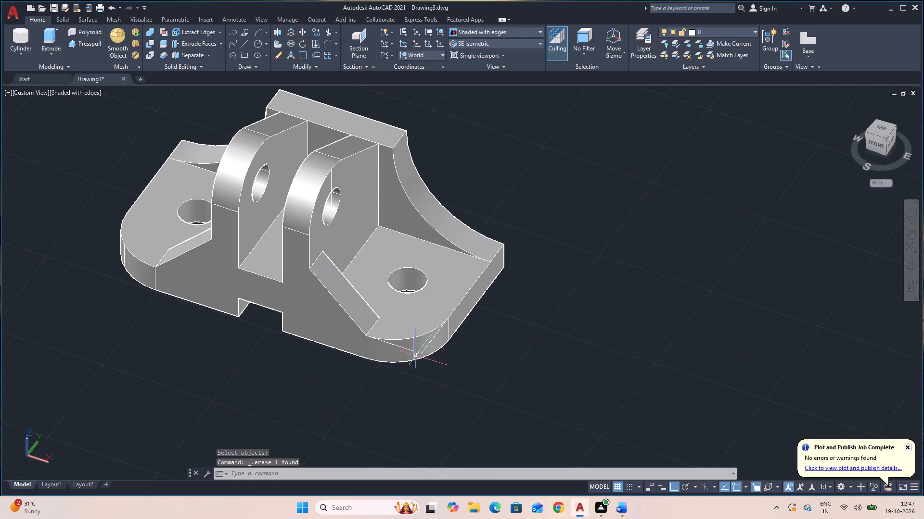
pyautogui.click(417, 352)
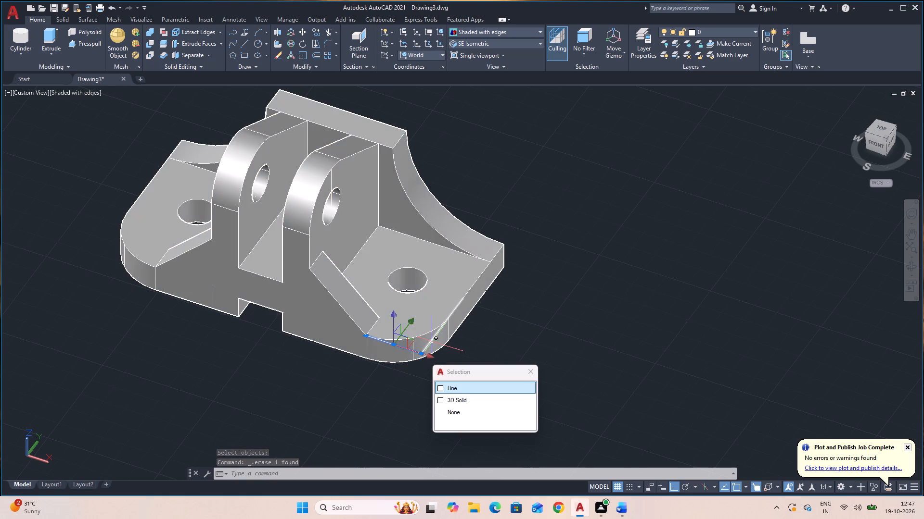
pyautogui.click(432, 342)
pyautogui.press('Delete')
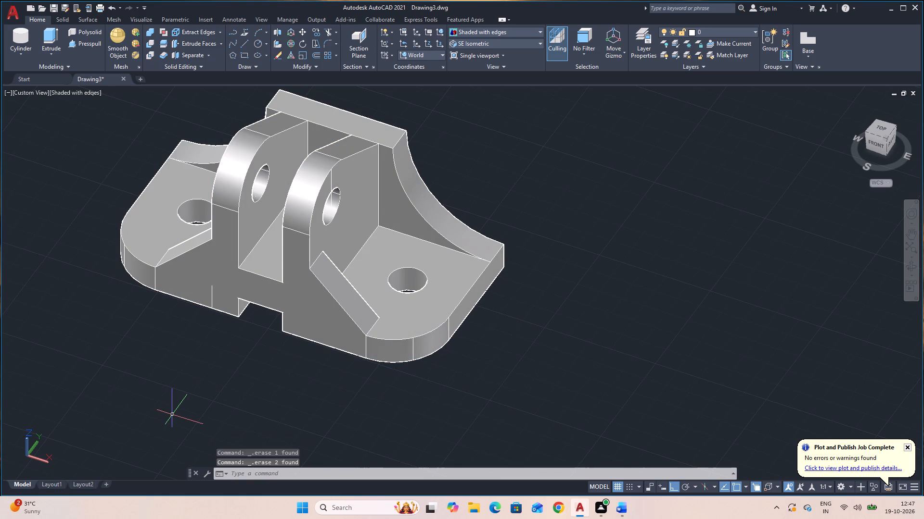
pyautogui.click(213, 299)
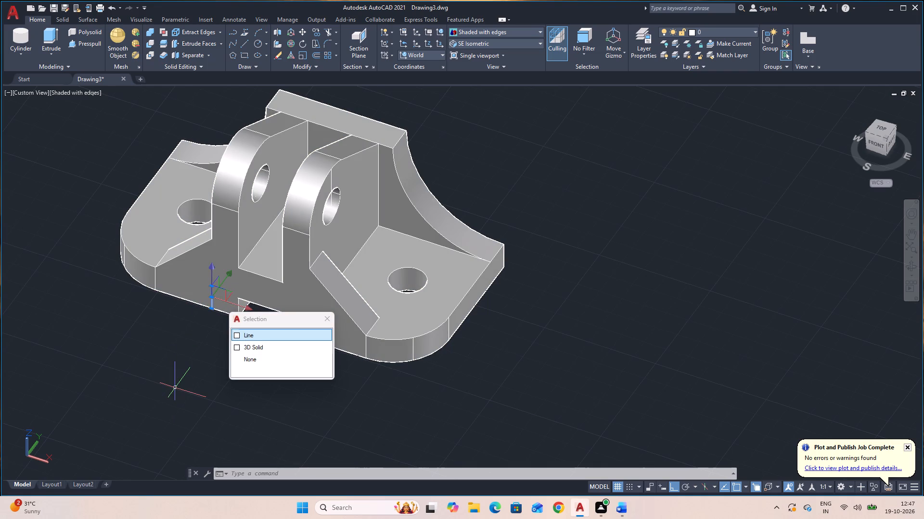
pyautogui.press('Delete')
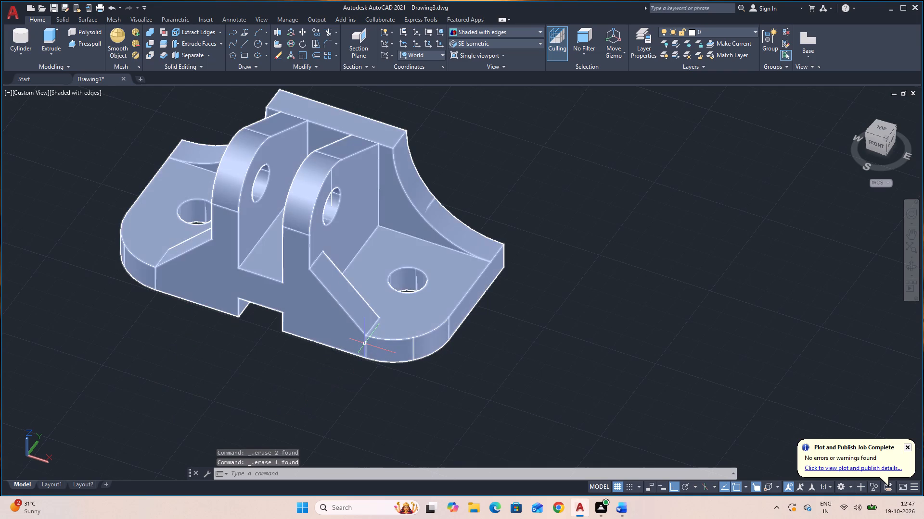
pyautogui.click(365, 344)
pyautogui.scroll(-1, 326, 364)
pyautogui.scroll(1, 326, 364)
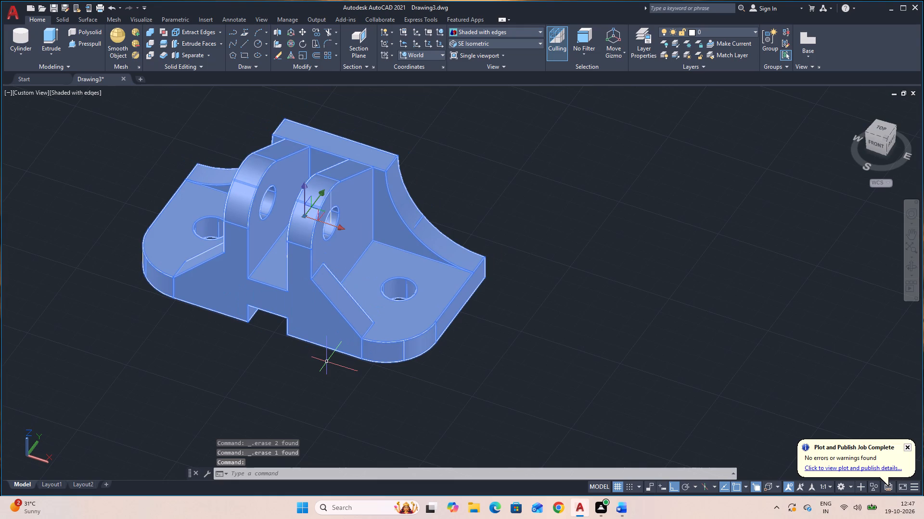
pyautogui.press('Escape')
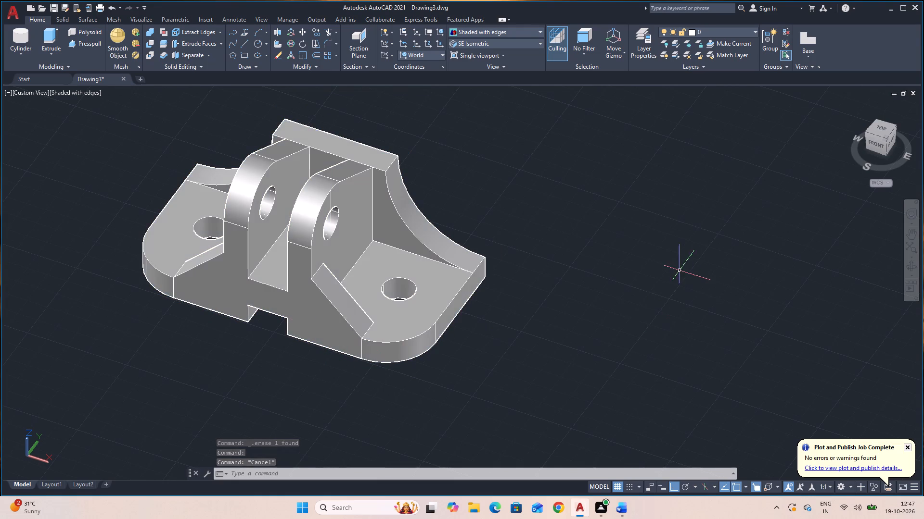
# Move the whole solid along the X axis, well clear of the leftover sketch lines inside it.
pyautogui.click(294, 327)
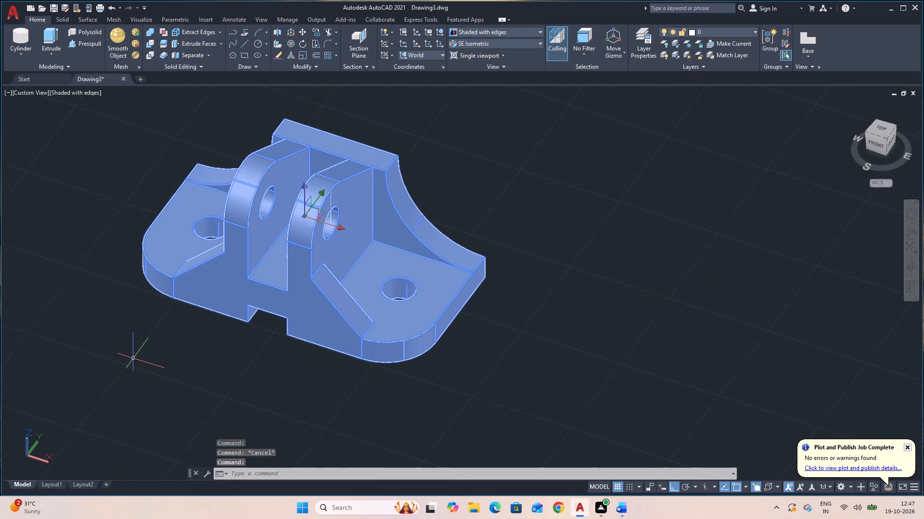
pyautogui.write('M')
pyautogui.press('space')
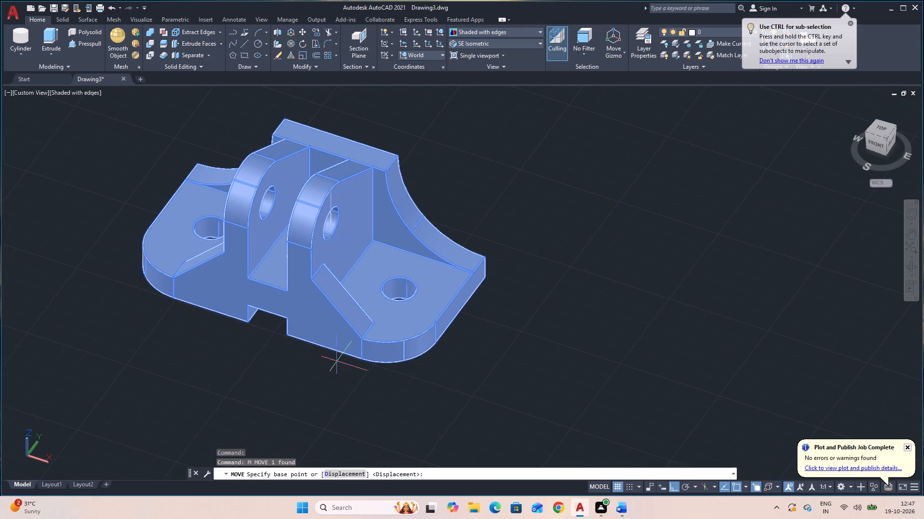
pyautogui.click(359, 361)
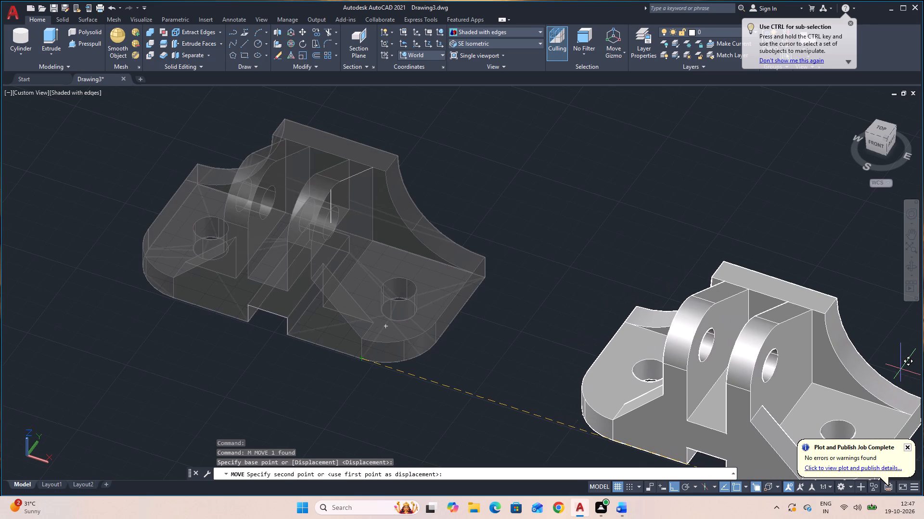
pyautogui.click(901, 369)
# Delete all the leftover sketch lines at the solid's former location.
pyautogui.click(414, 408)
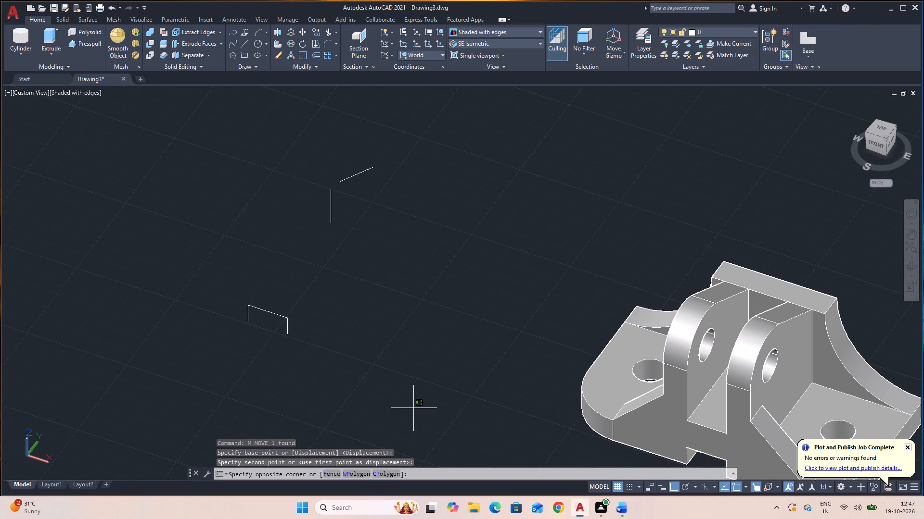
pyautogui.click(198, 129)
pyautogui.press('Delete')
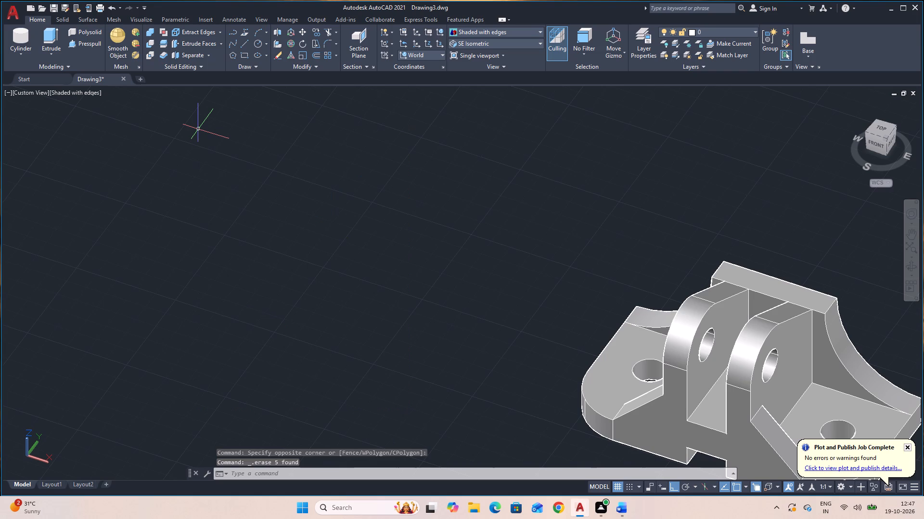
# Save the drawing in the Documents folder as 34 3DM.
pyautogui.moveTo(533, 326); pyautogui.dragTo(272, 268, button='middle')
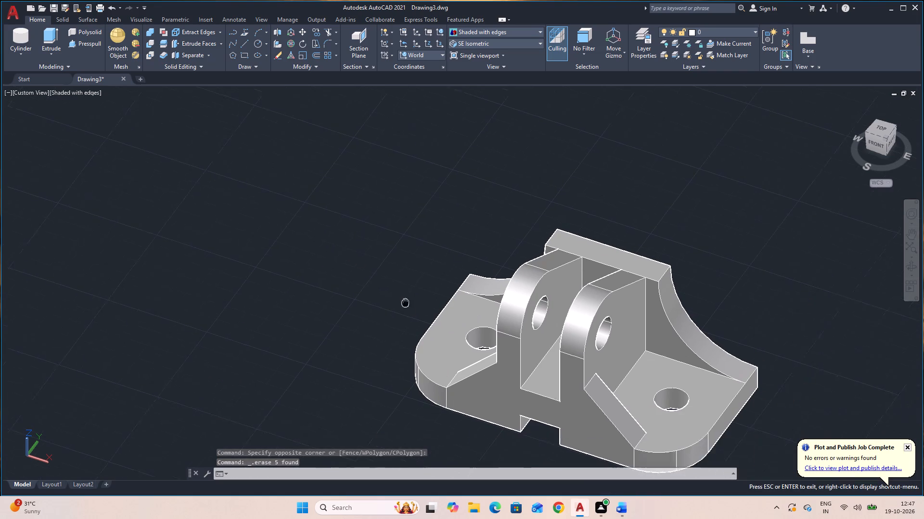
pyautogui.moveTo(272, 268); pyautogui.dragTo(255, 259, button='middle')
pyautogui.moveTo(262, 292); pyautogui.dragTo(252, 240, button='middle')
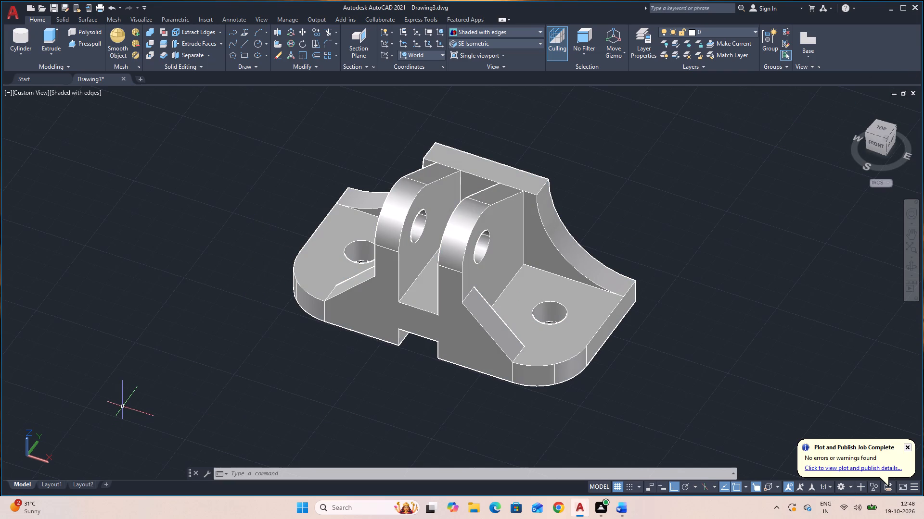
pyautogui.hotkey('ctrl', 's')
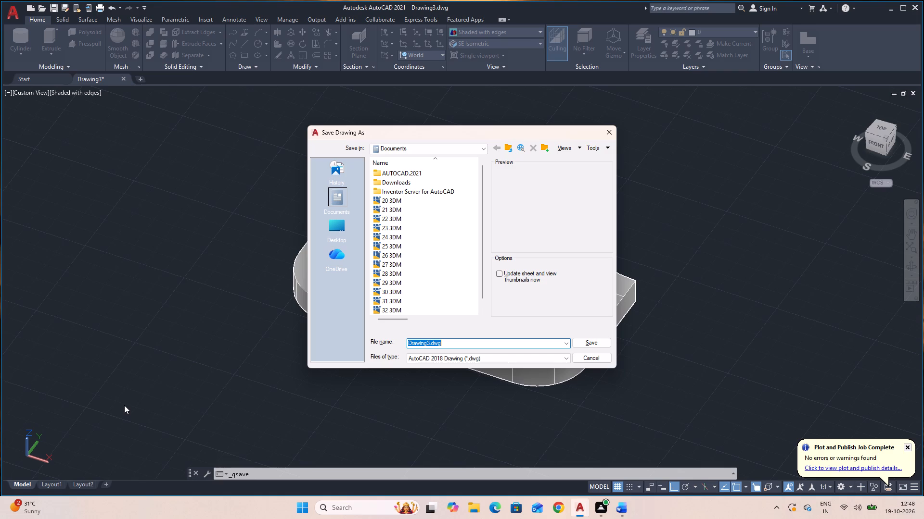
pyautogui.write('34')
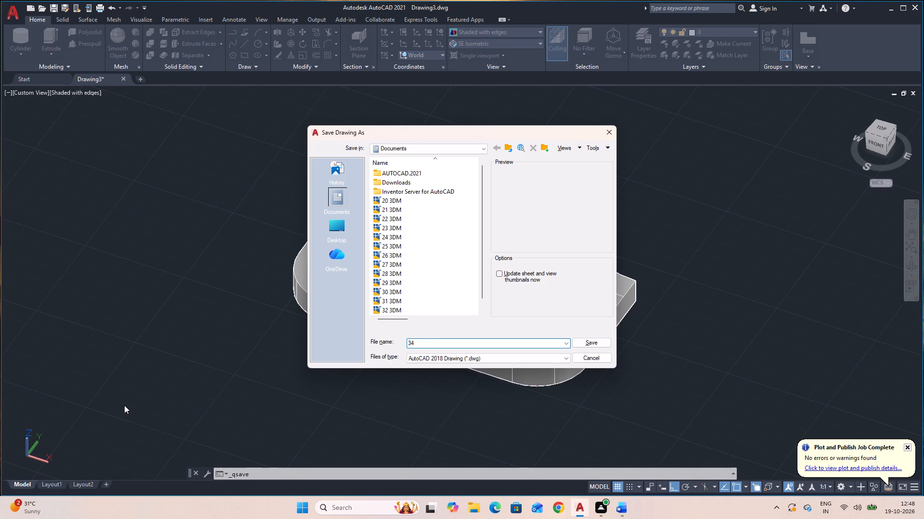
pyautogui.press('space')
pyautogui.write('3DM')
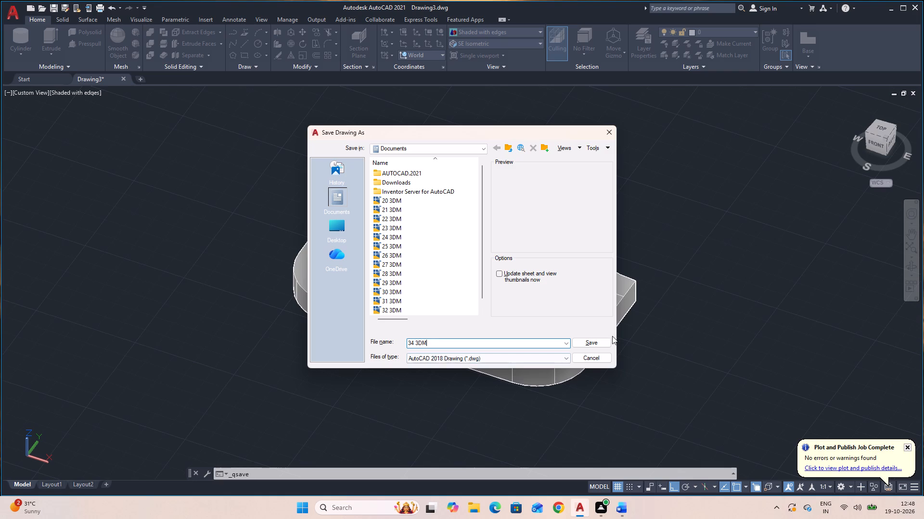
pyautogui.click(604, 342)
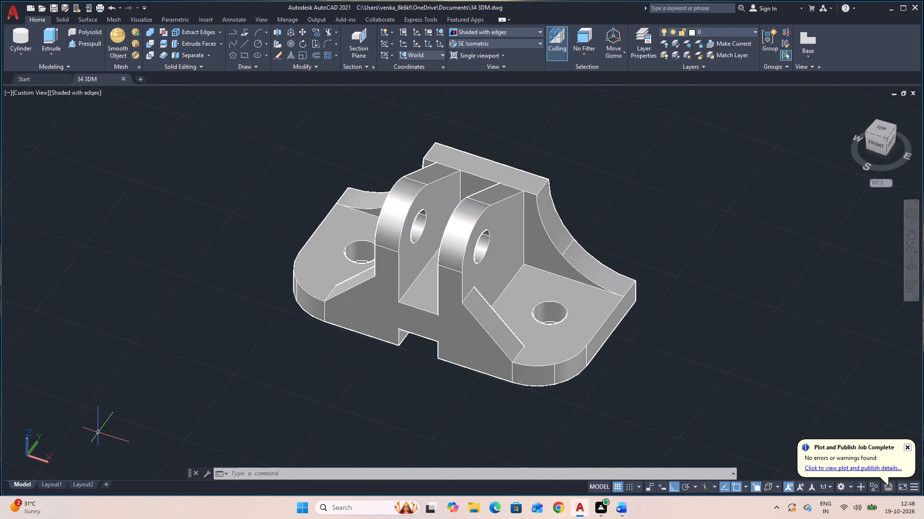
# Delete the default viewport from Layout1.
pyautogui.click(49, 485)
pyautogui.click(354, 349)
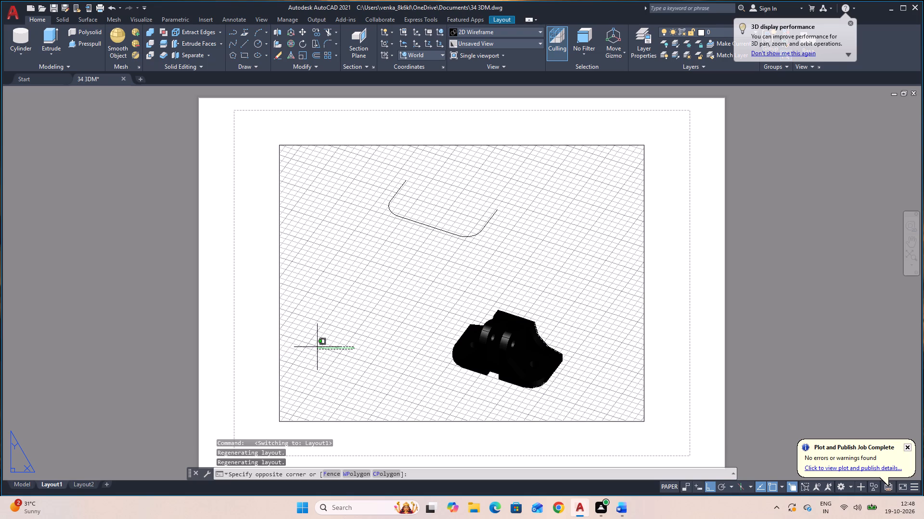
pyautogui.press('Escape')
pyautogui.click(307, 370)
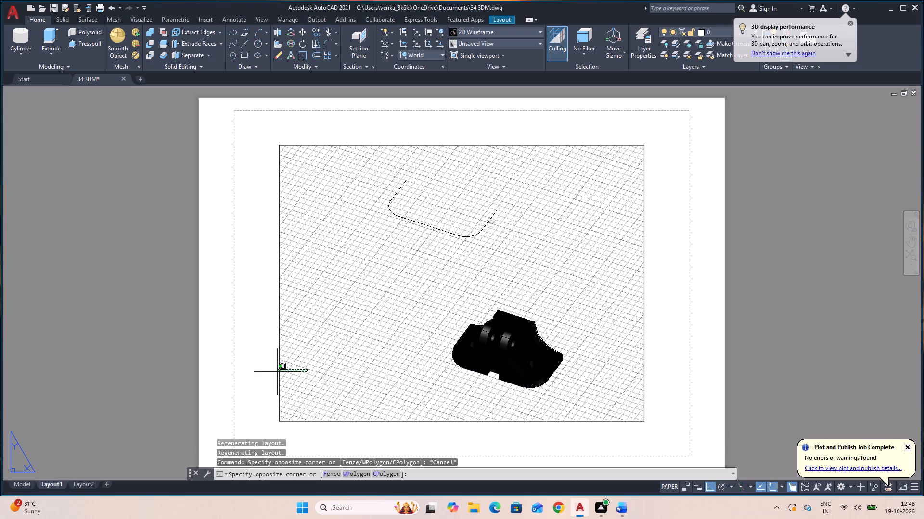
pyautogui.click(234, 375)
pyautogui.press('Delete')
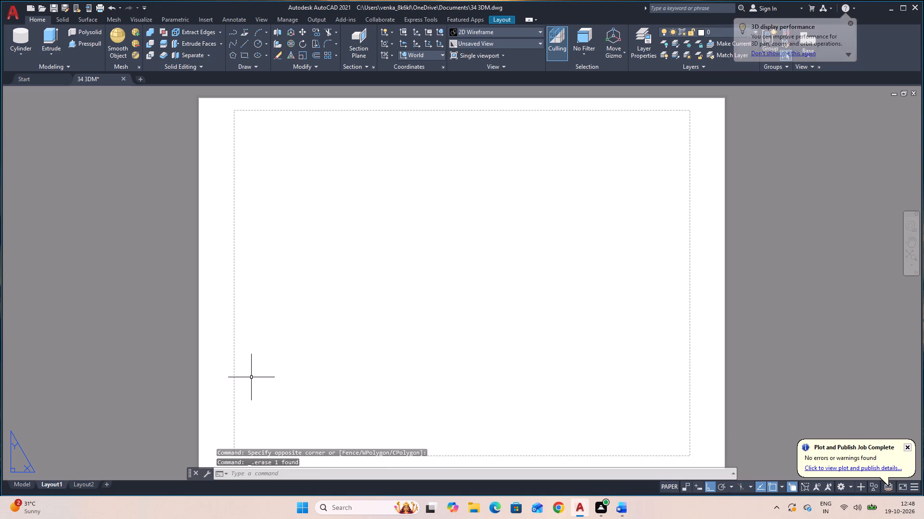
# Return to model space and delete the stray open U-shaped outline with rounded corners behind the part.
pyautogui.click(25, 483)
pyautogui.scroll(-3, 356, 315)
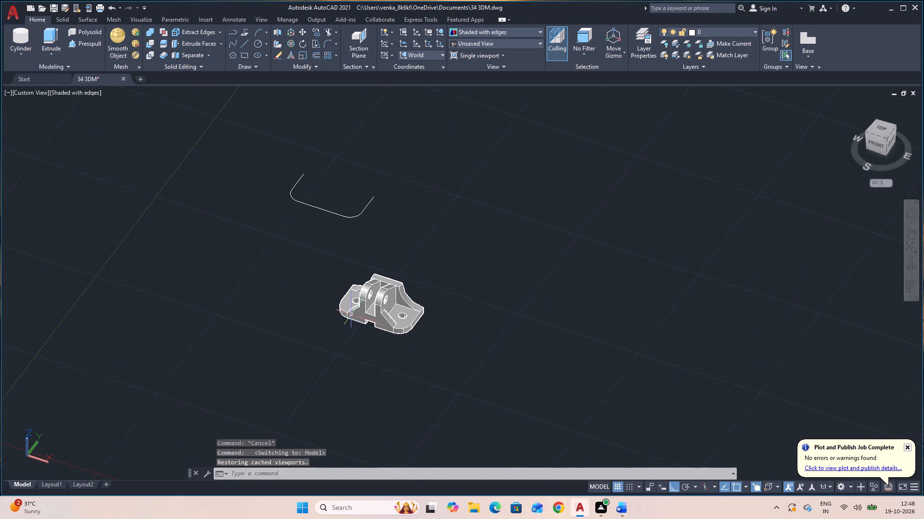
pyautogui.click(397, 277)
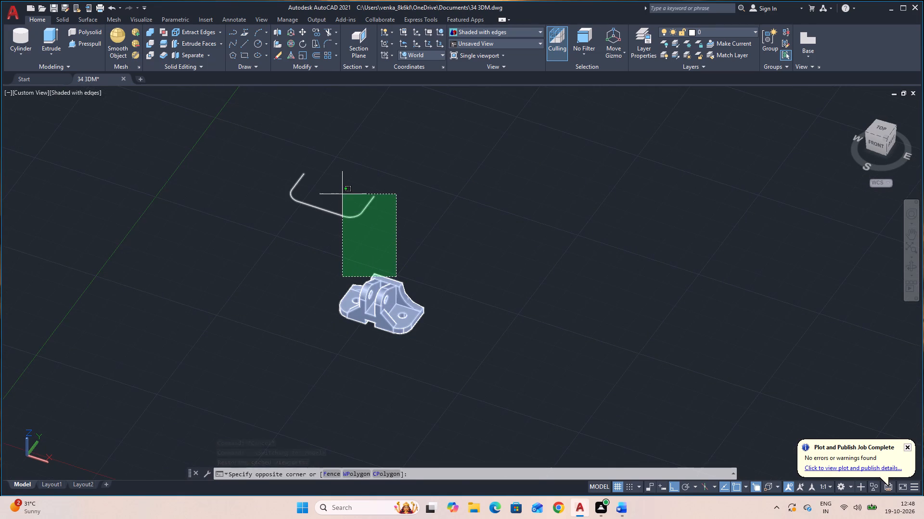
pyautogui.press('Escape')
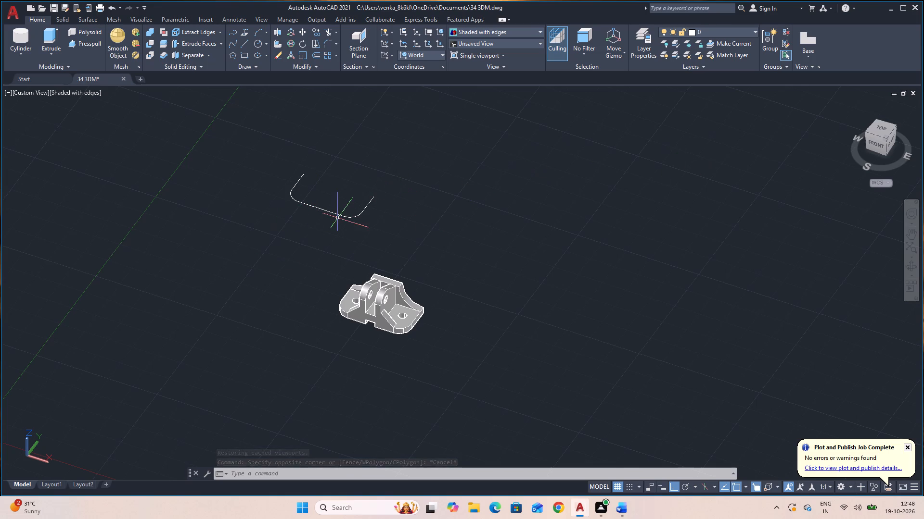
pyautogui.click(389, 232)
pyautogui.click(287, 184)
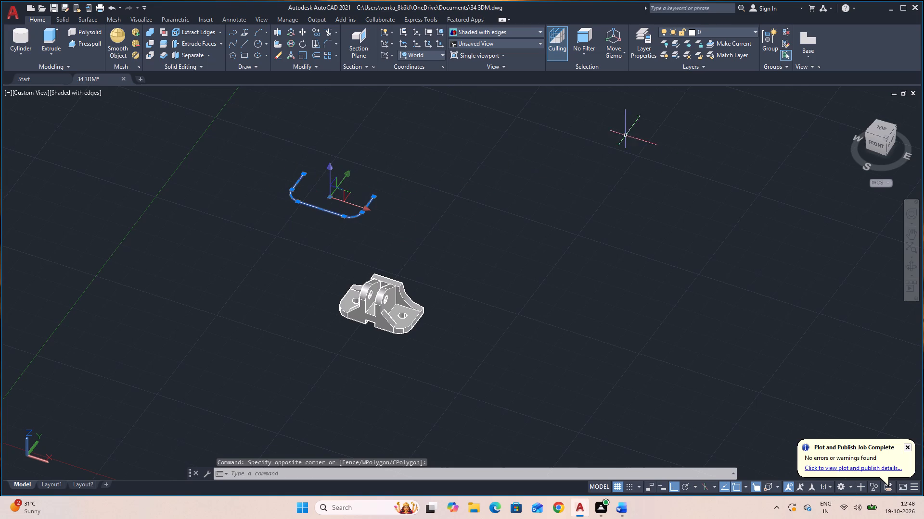
pyautogui.press('Delete')
pyautogui.scroll(4, 506, 308)
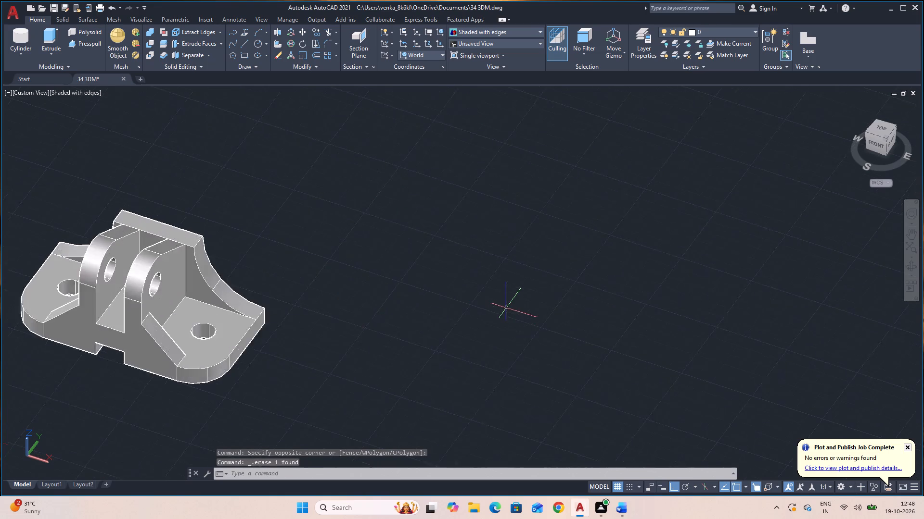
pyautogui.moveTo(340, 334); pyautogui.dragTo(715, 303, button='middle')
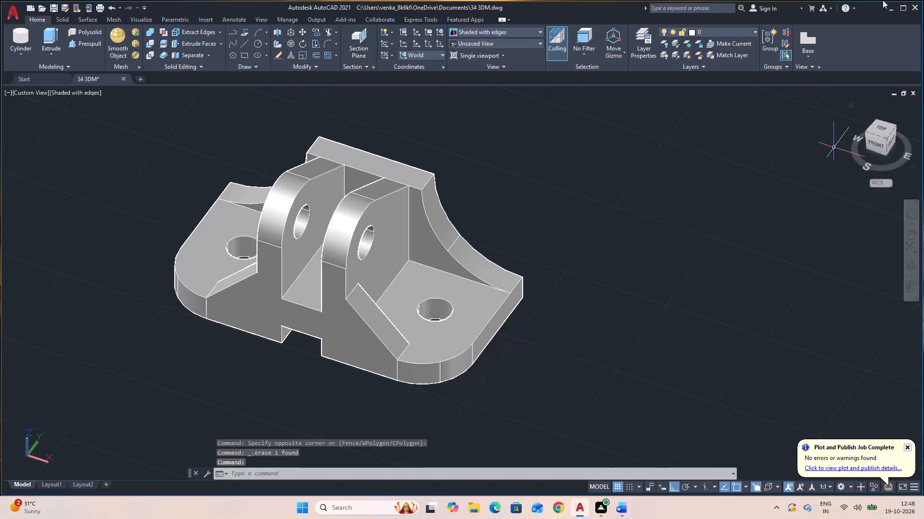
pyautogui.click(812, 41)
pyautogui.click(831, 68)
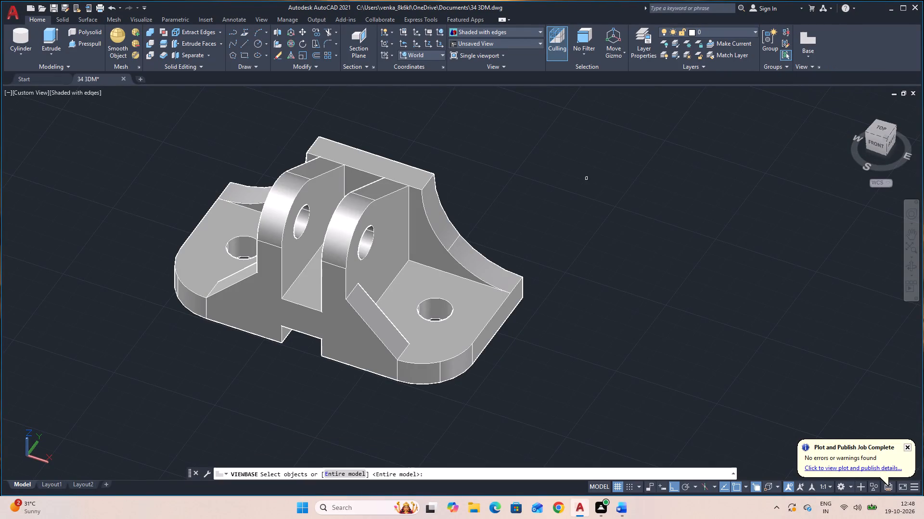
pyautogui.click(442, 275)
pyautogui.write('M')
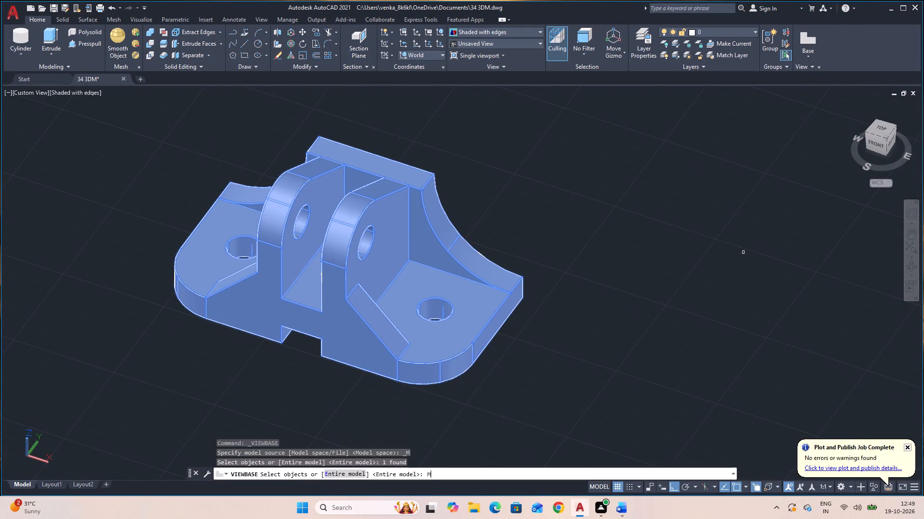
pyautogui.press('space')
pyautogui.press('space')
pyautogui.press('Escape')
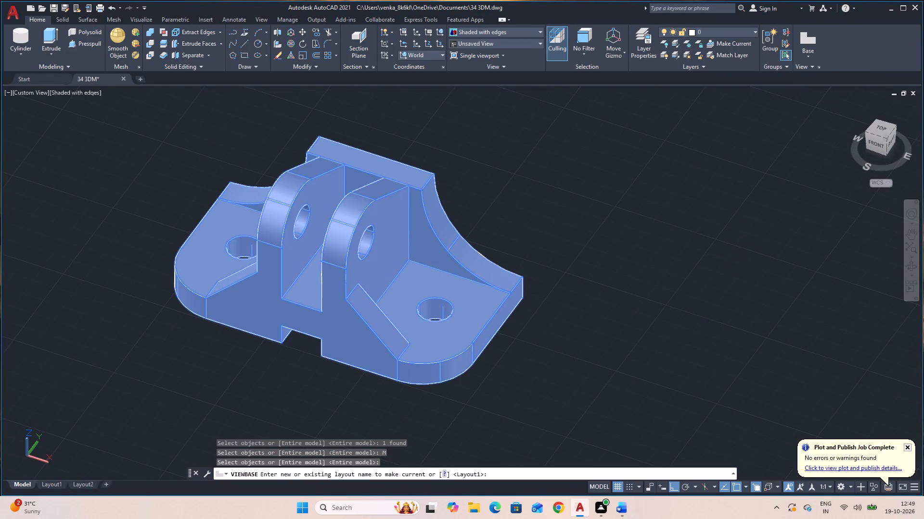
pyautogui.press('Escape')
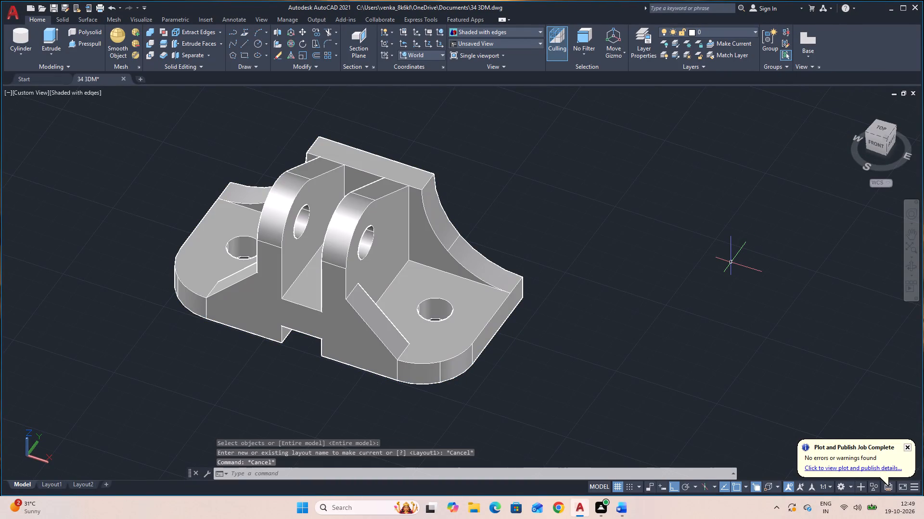
# Create a 1:2 front base view of the bracket on Layout1, with projected side, isometric and plan views.
pyautogui.click(807, 51)
pyautogui.click(826, 67)
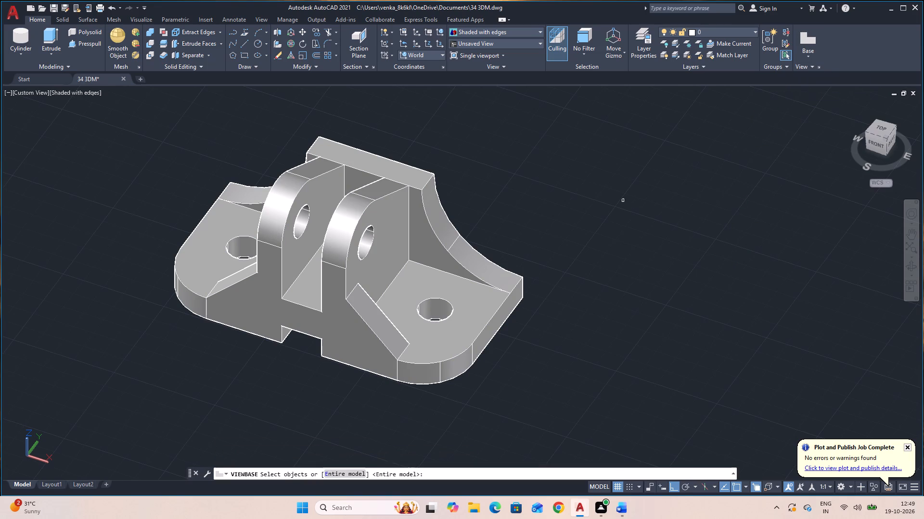
pyautogui.click(396, 258)
pyautogui.press('space')
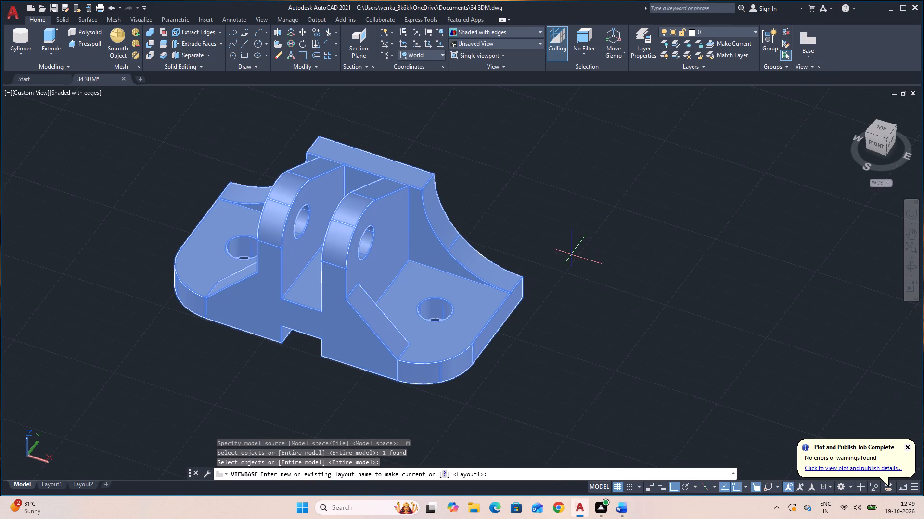
pyautogui.press('Return')
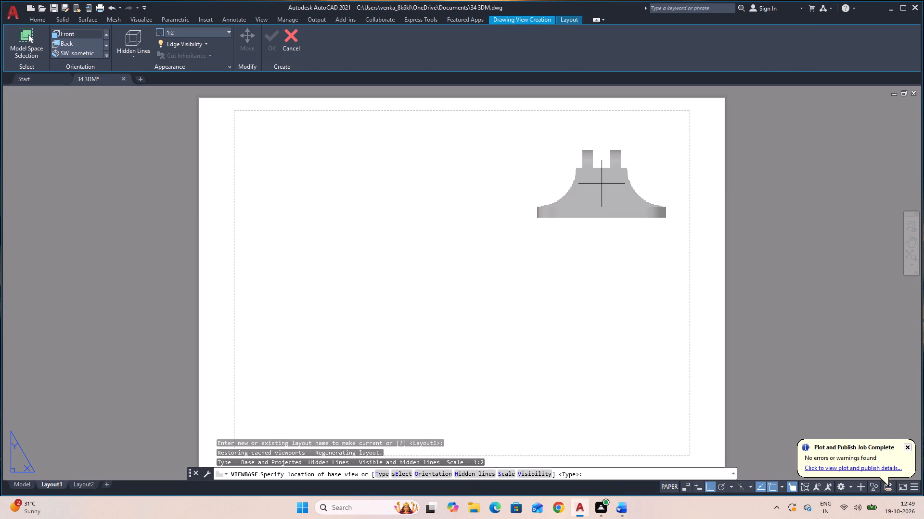
pyautogui.click(602, 184)
pyautogui.press('space')
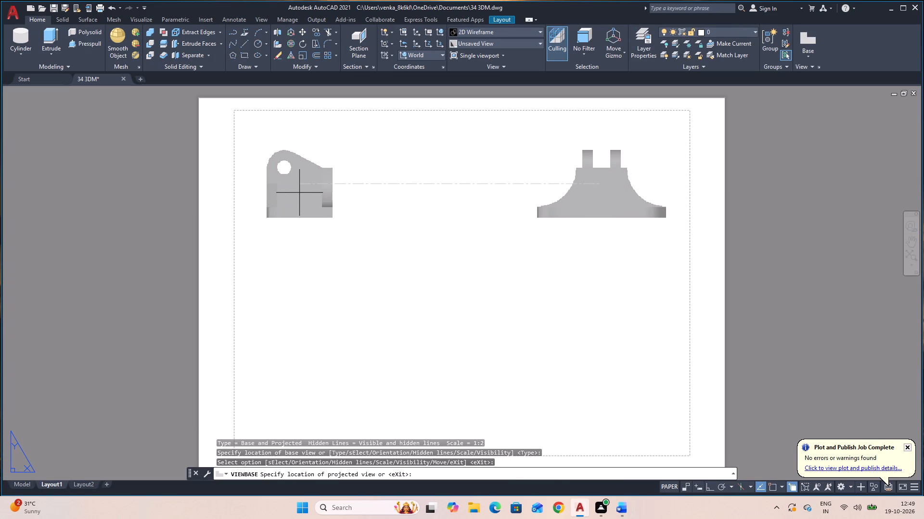
pyautogui.click(299, 193)
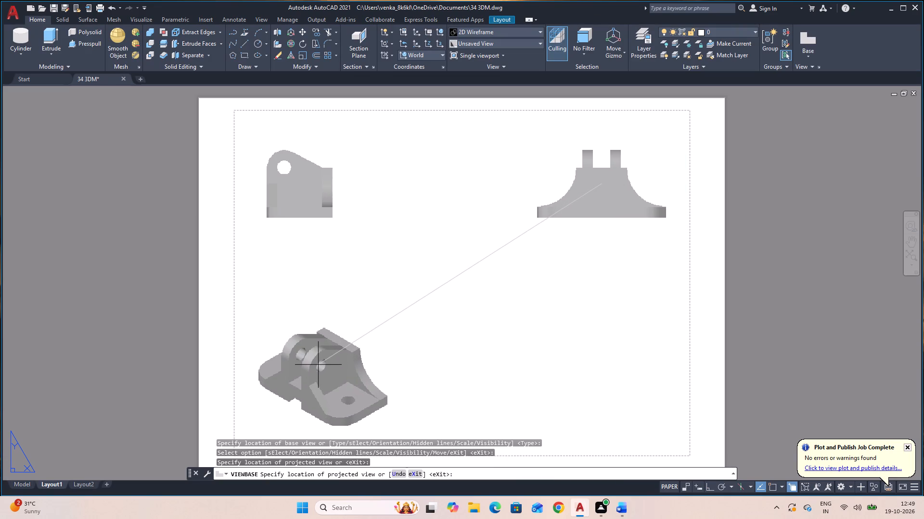
pyautogui.click(318, 365)
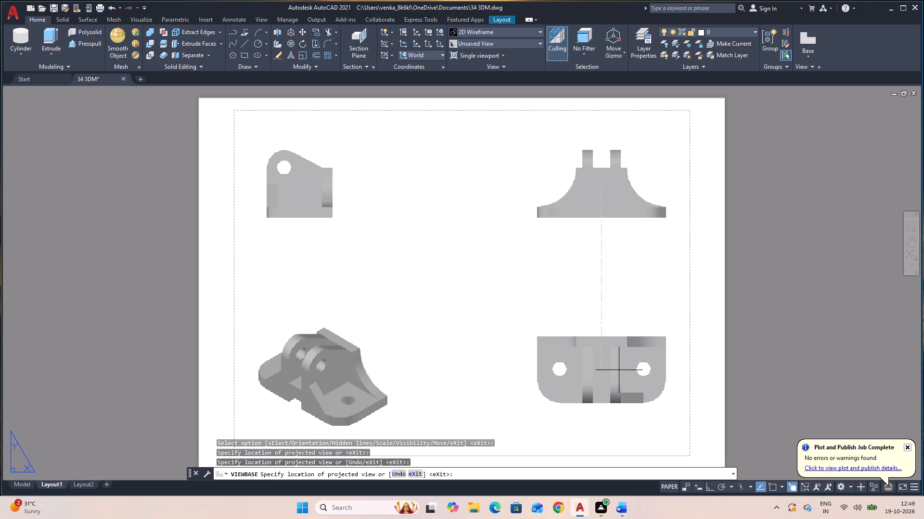
pyautogui.click(619, 371)
pyautogui.press('Return')
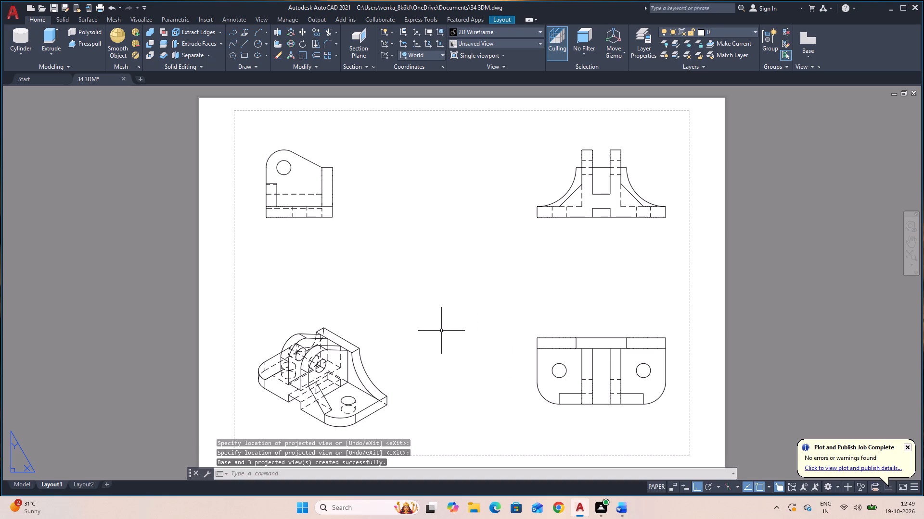
# Set the isometric drawing view's display style to shaded with visible lines only.
pyautogui.doubleClick(363, 372)
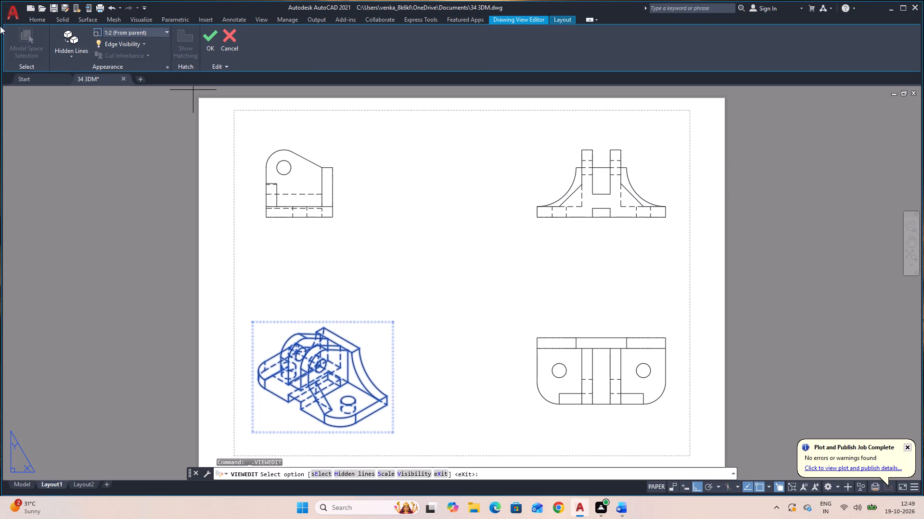
pyautogui.click(68, 55)
pyautogui.click(103, 128)
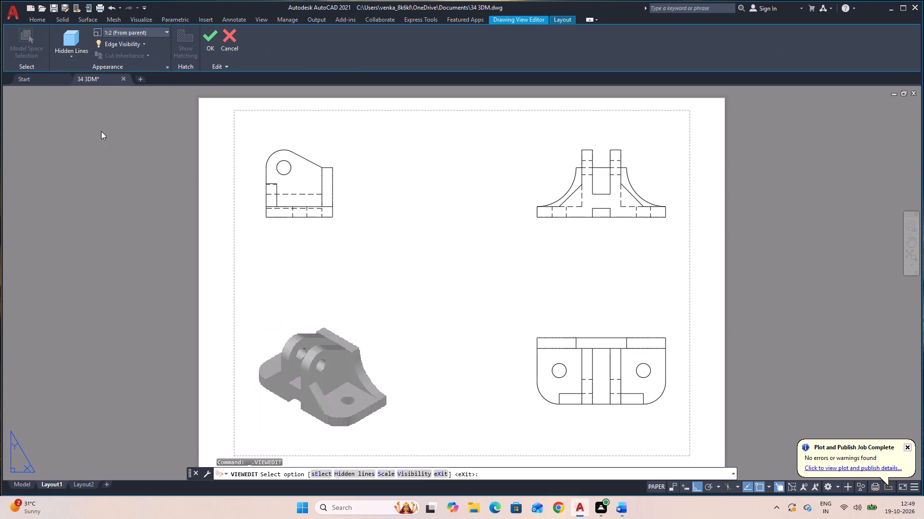
pyautogui.press('Escape')
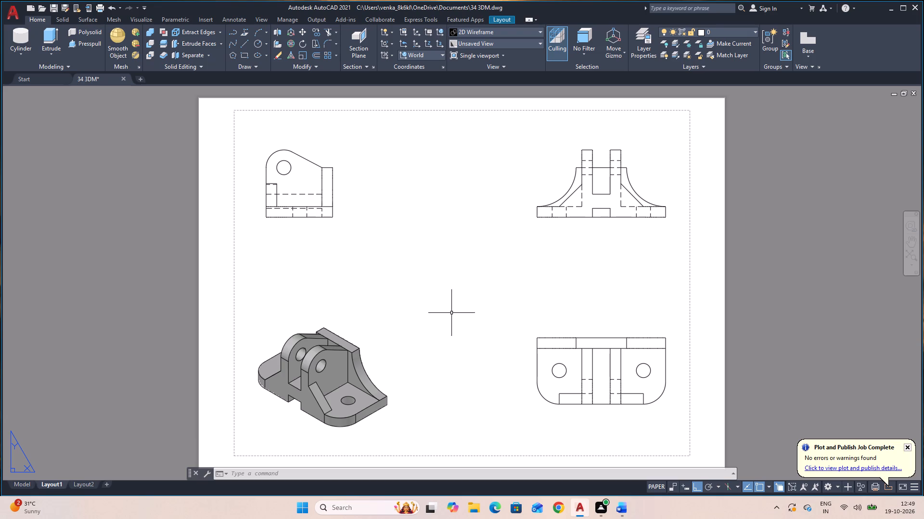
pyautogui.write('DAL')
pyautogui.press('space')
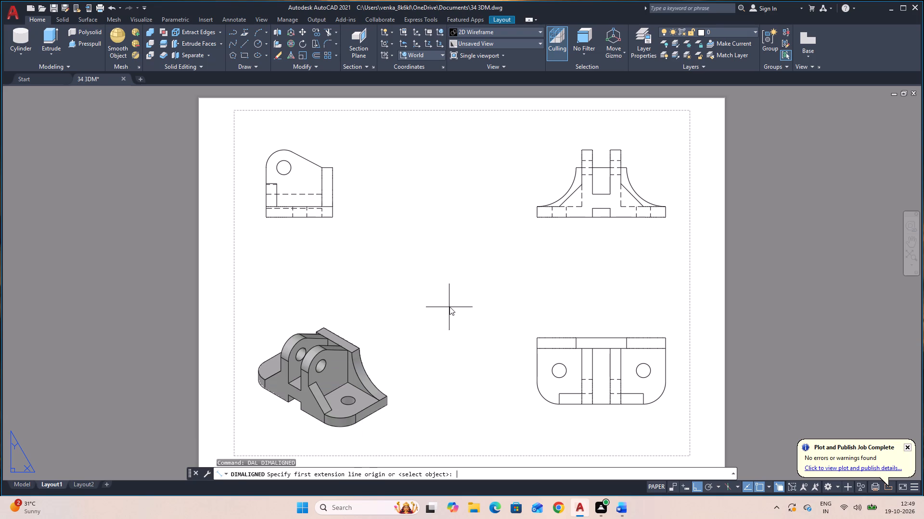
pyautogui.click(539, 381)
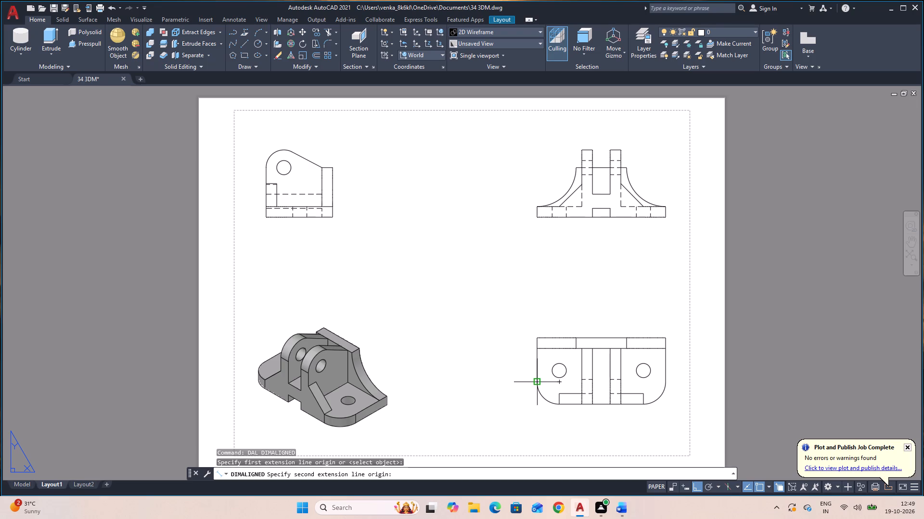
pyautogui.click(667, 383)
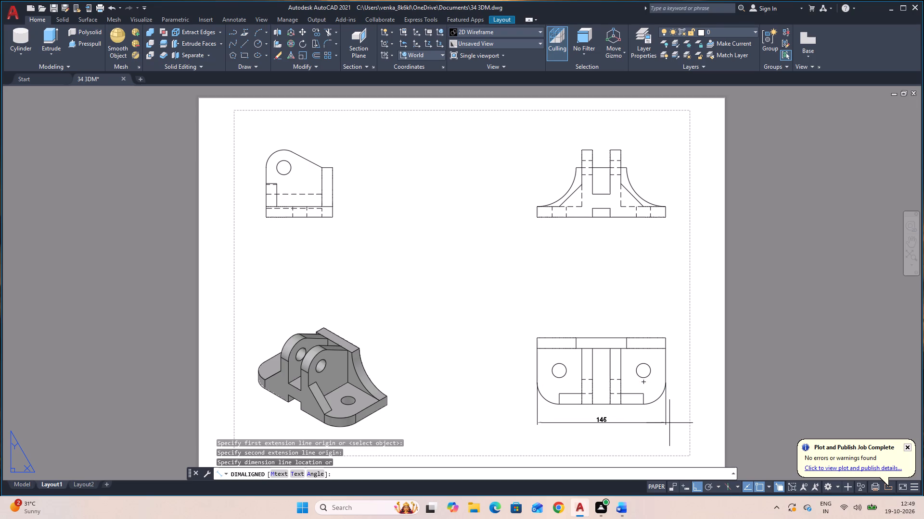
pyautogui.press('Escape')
# Add aligned dimensions for the plan view's overall width, placed below it, and its overall depth, placed beside the rounded end.
pyautogui.press('space')
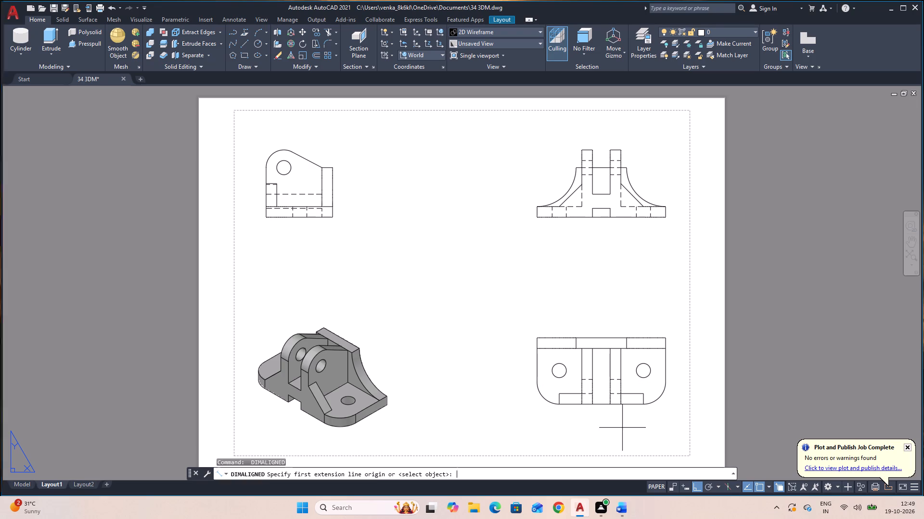
pyautogui.click(538, 380)
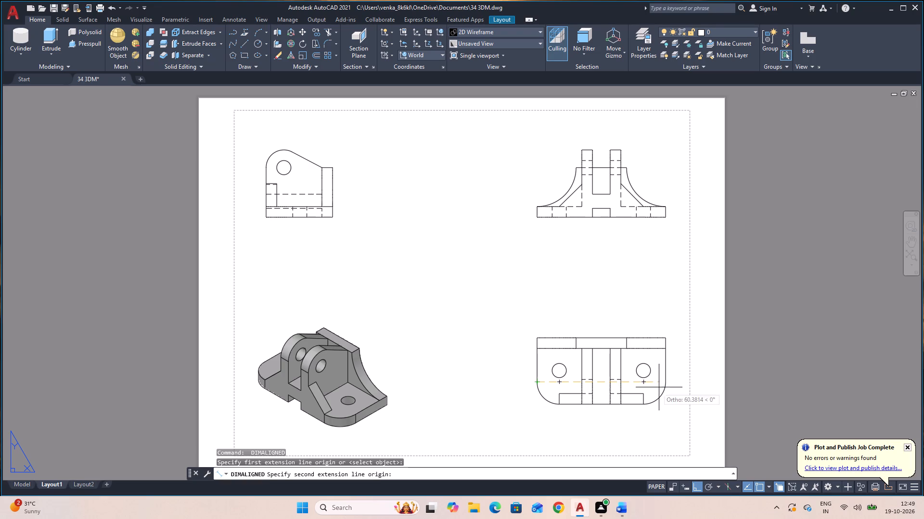
pyautogui.click(664, 380)
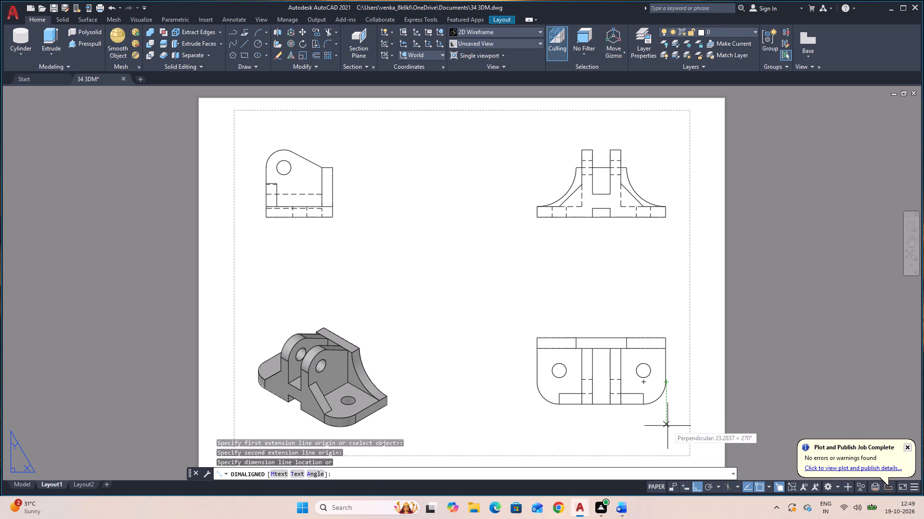
pyautogui.click(667, 428)
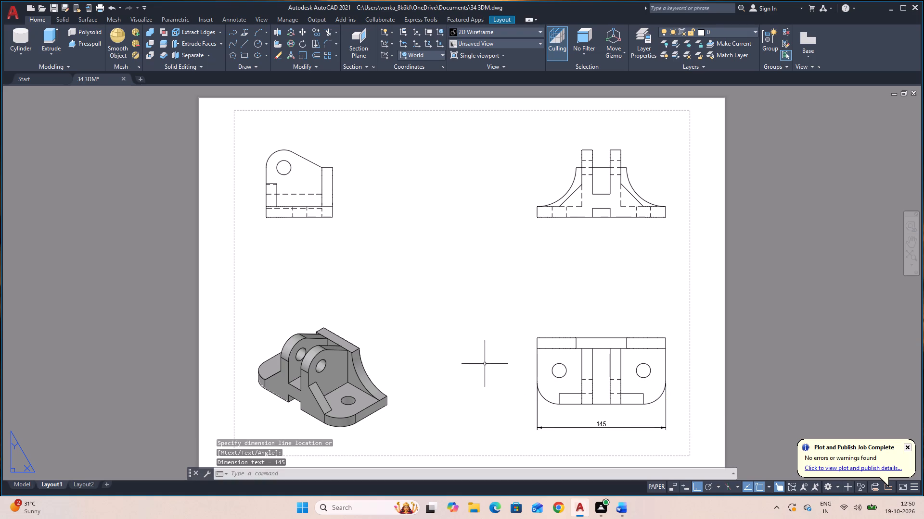
pyautogui.press('space')
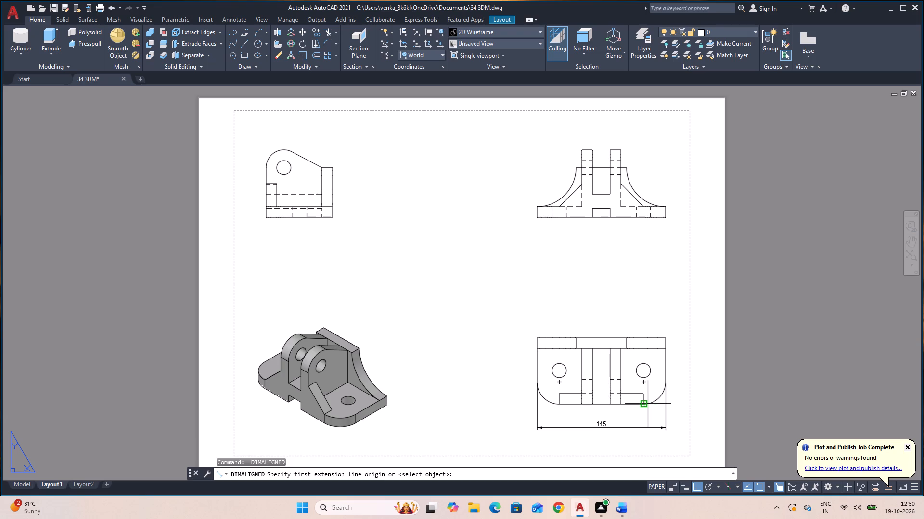
pyautogui.click(646, 404)
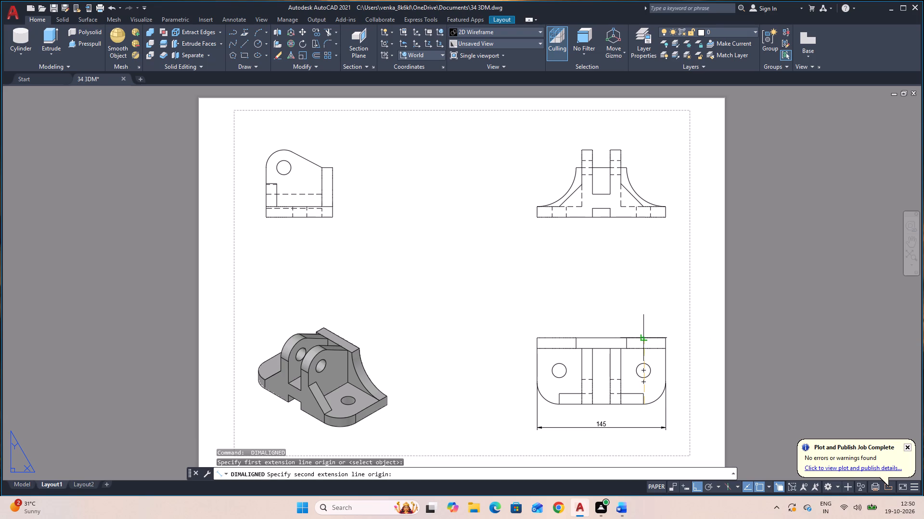
pyautogui.click(645, 338)
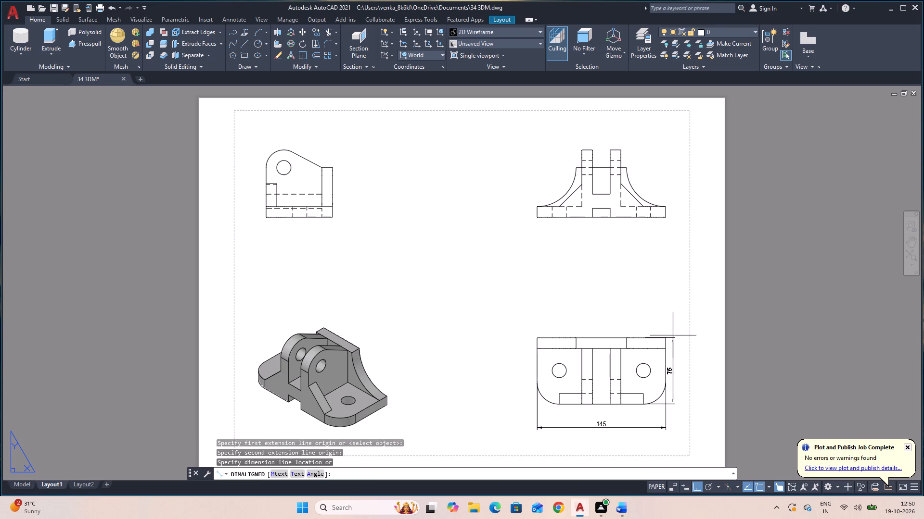
pyautogui.click(681, 331)
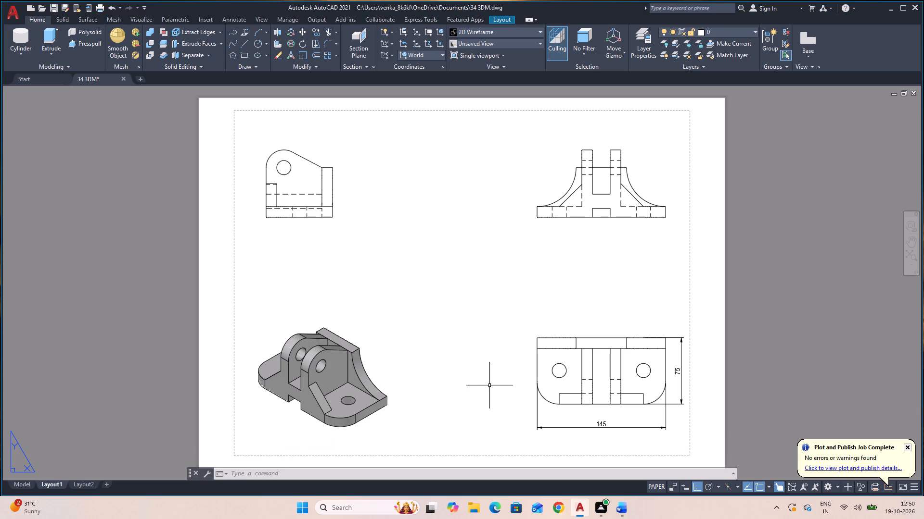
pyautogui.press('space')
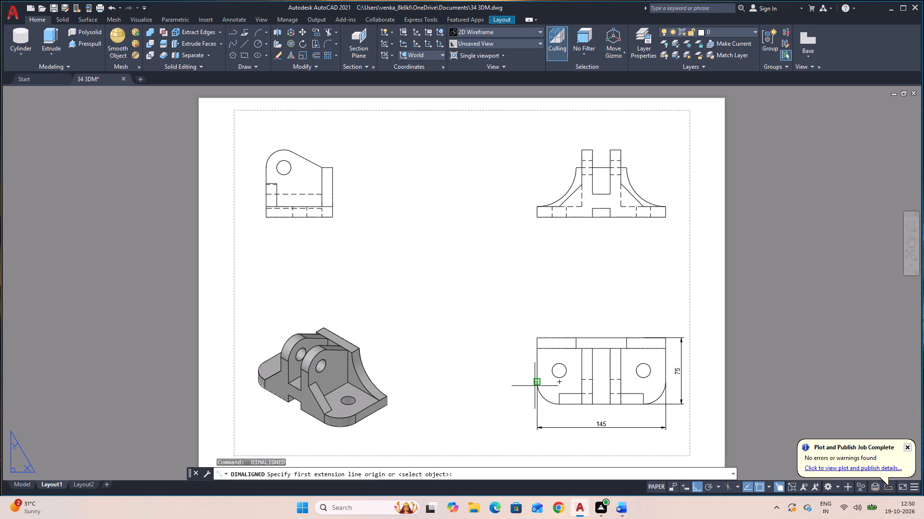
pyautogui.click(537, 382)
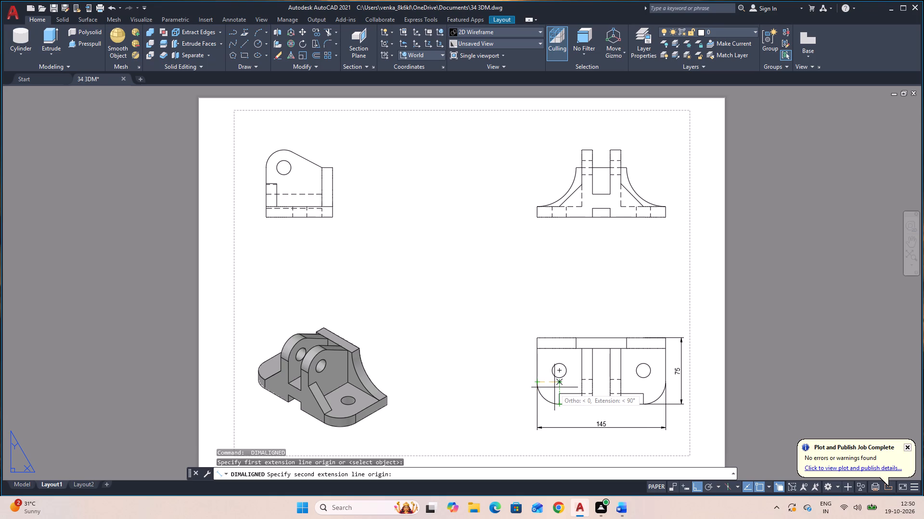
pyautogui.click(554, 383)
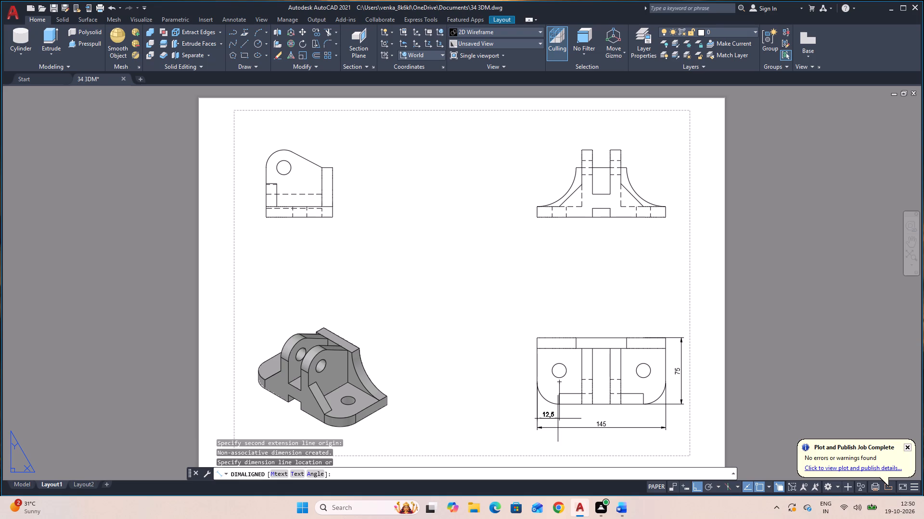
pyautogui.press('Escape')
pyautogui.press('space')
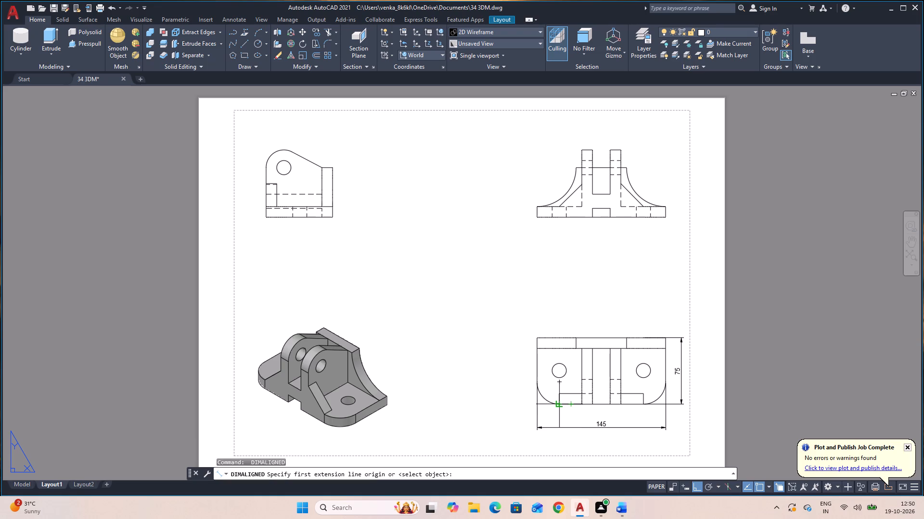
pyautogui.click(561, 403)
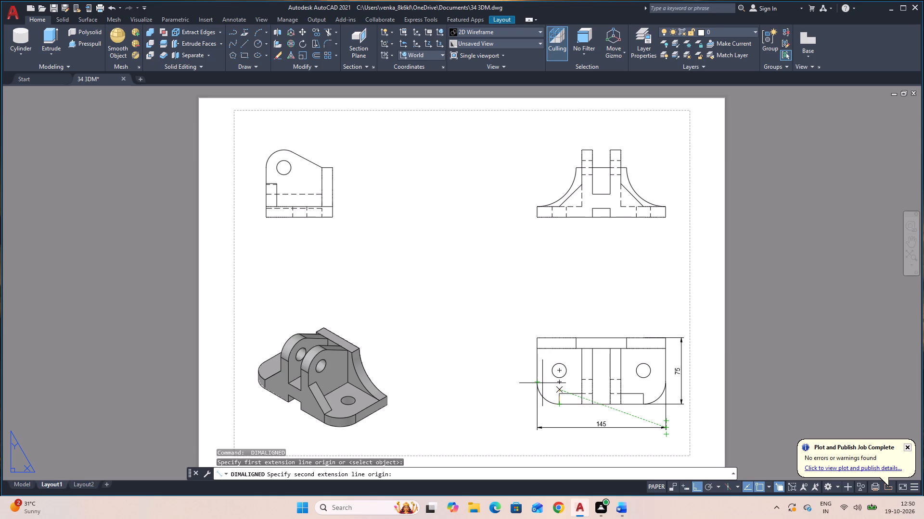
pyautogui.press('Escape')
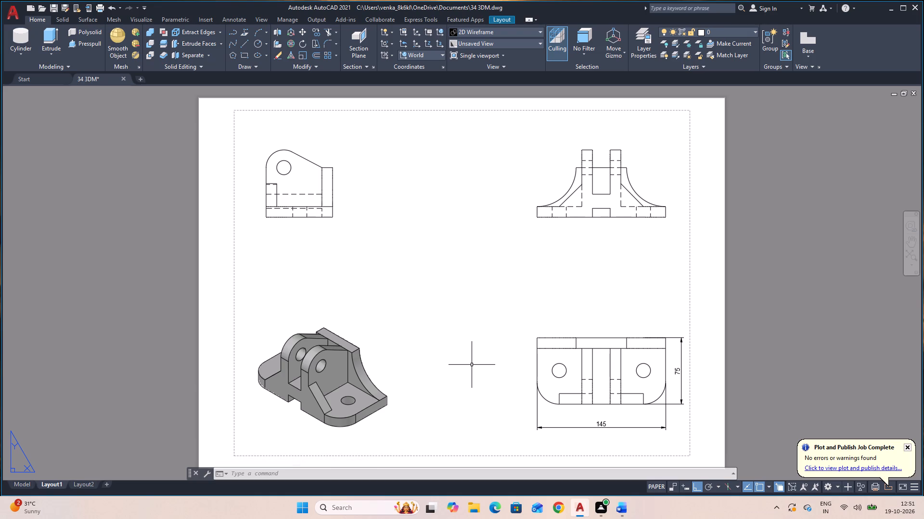
# Add aligned dimensions in the plan view locating one base hole's centre from the front edge and from the nearest side edge.
pyautogui.press('space')
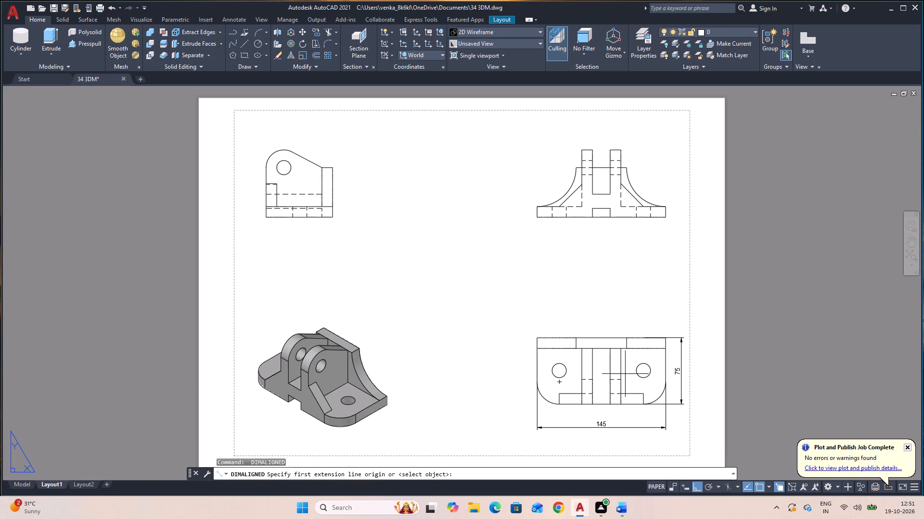
pyautogui.click(642, 369)
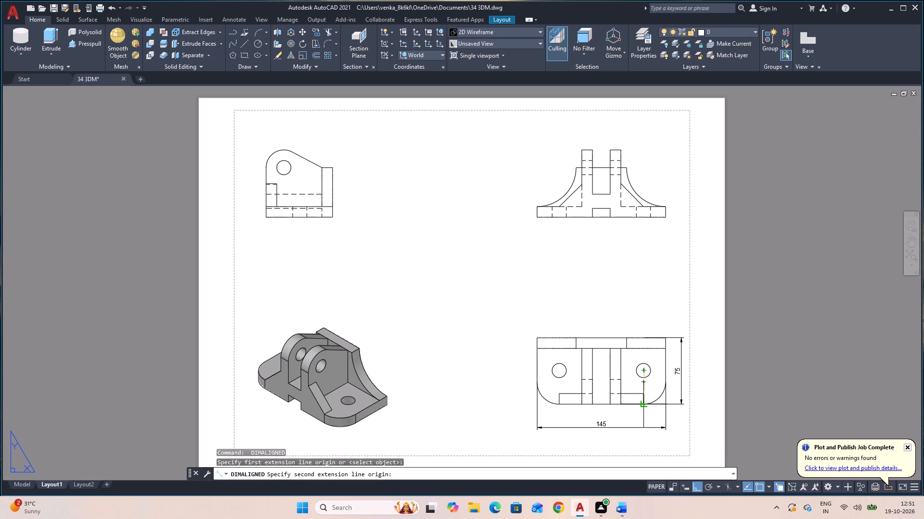
pyautogui.click(642, 403)
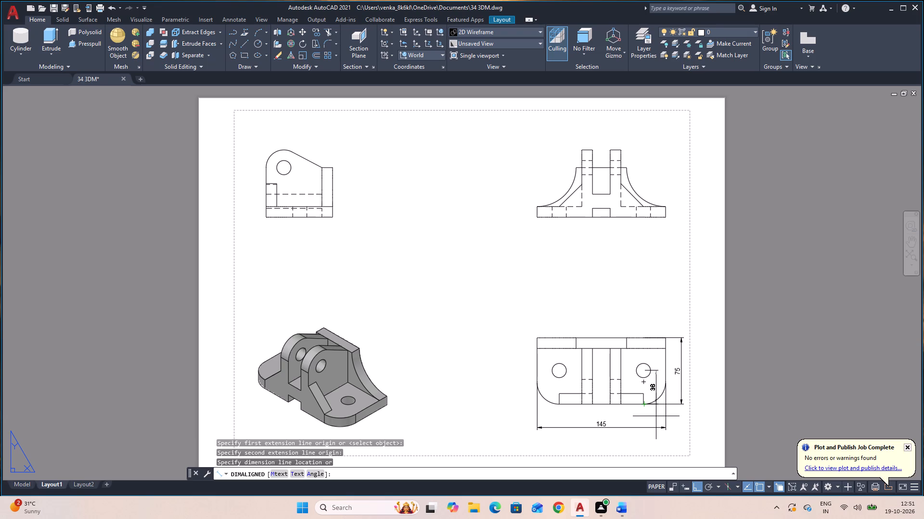
pyautogui.click(657, 416)
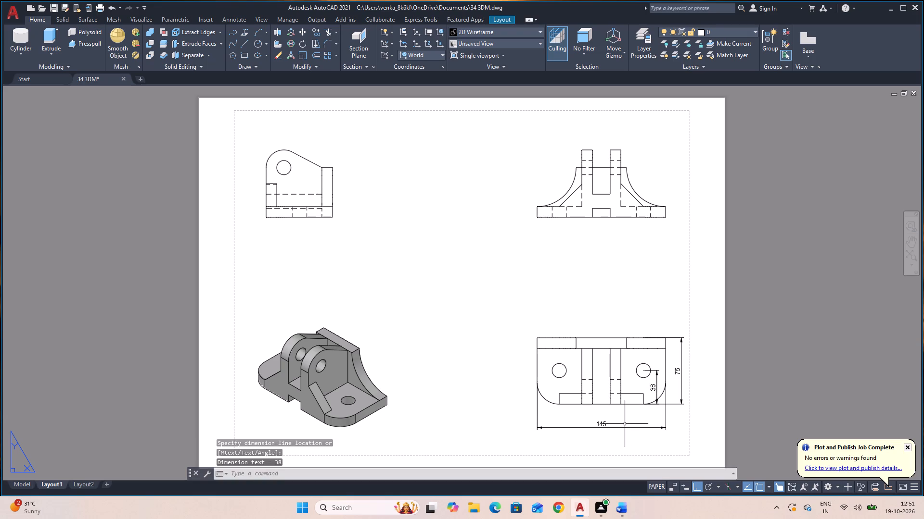
pyautogui.press('space')
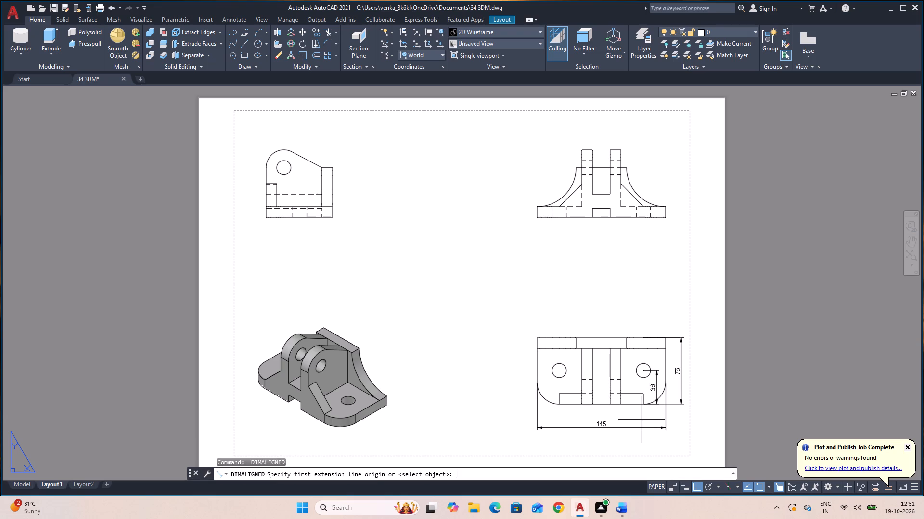
pyautogui.click(643, 371)
pyautogui.click(665, 368)
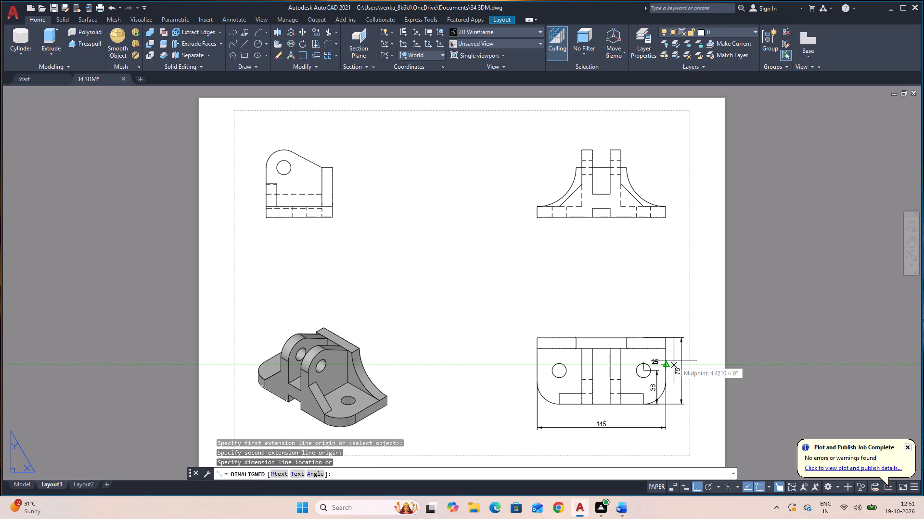
pyautogui.click(676, 358)
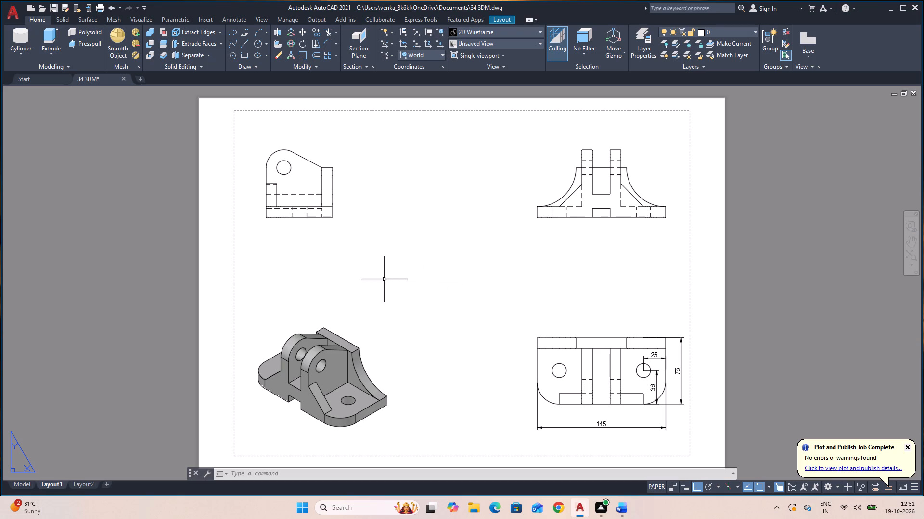
# Add aligned dimensions in the side view for the back plate's height from the base bottom and for its thickness.
pyautogui.press('space')
pyautogui.click(334, 215)
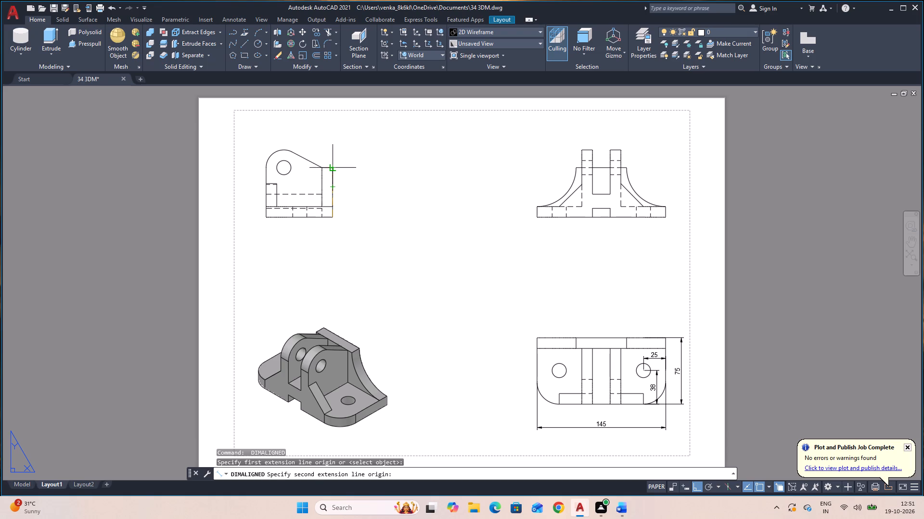
pyautogui.click(334, 167)
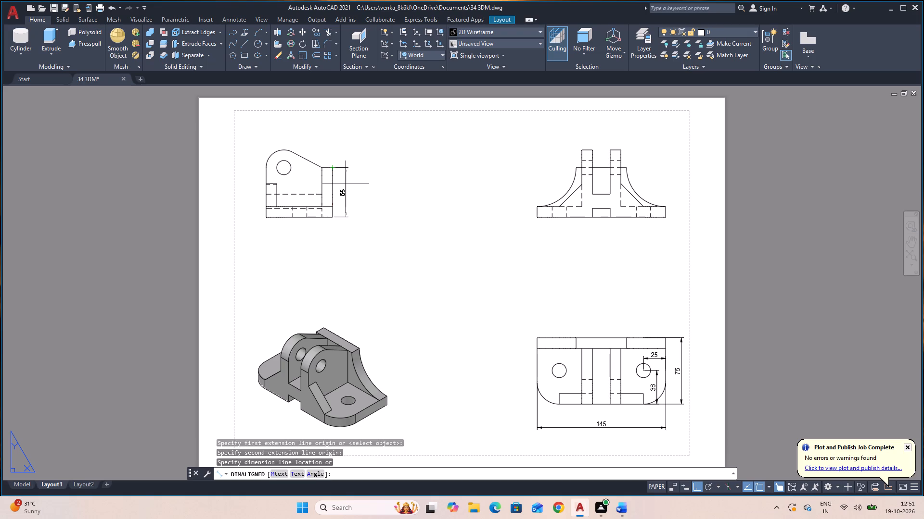
pyautogui.click(346, 184)
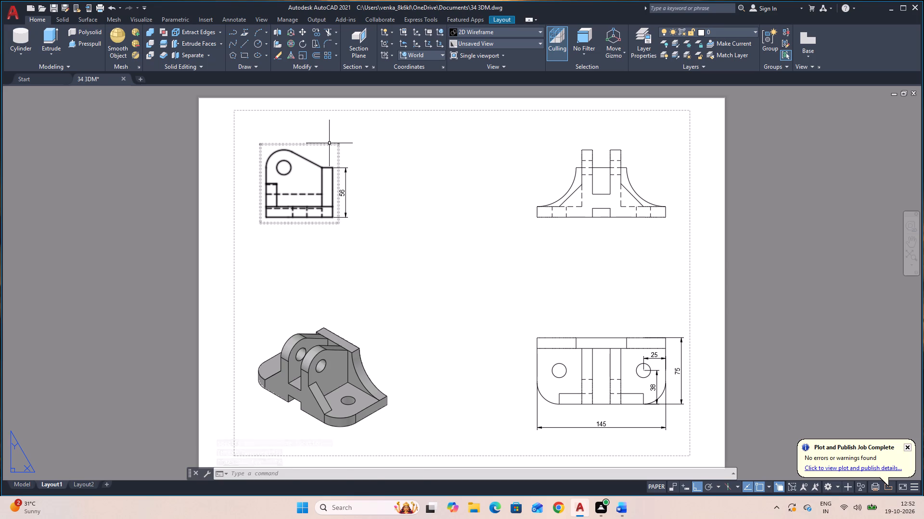
pyautogui.press('space')
pyautogui.click(321, 165)
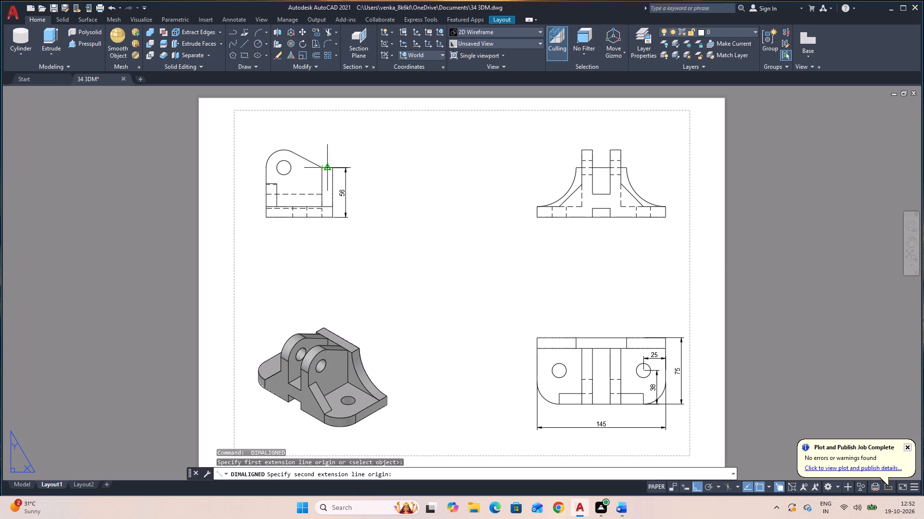
pyautogui.click(333, 169)
pyautogui.click(333, 160)
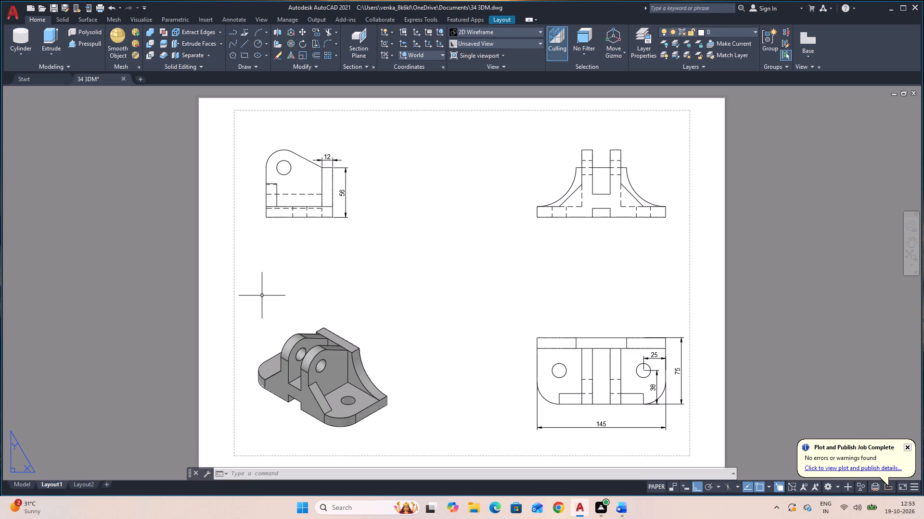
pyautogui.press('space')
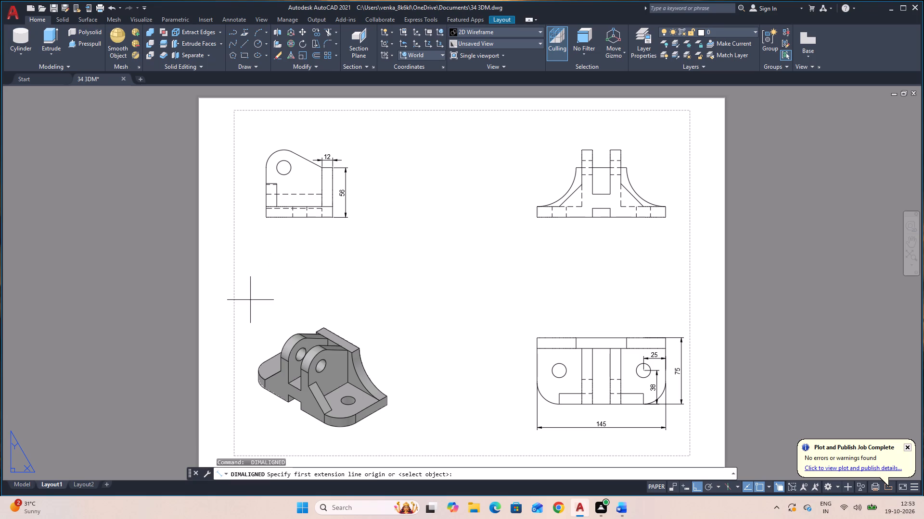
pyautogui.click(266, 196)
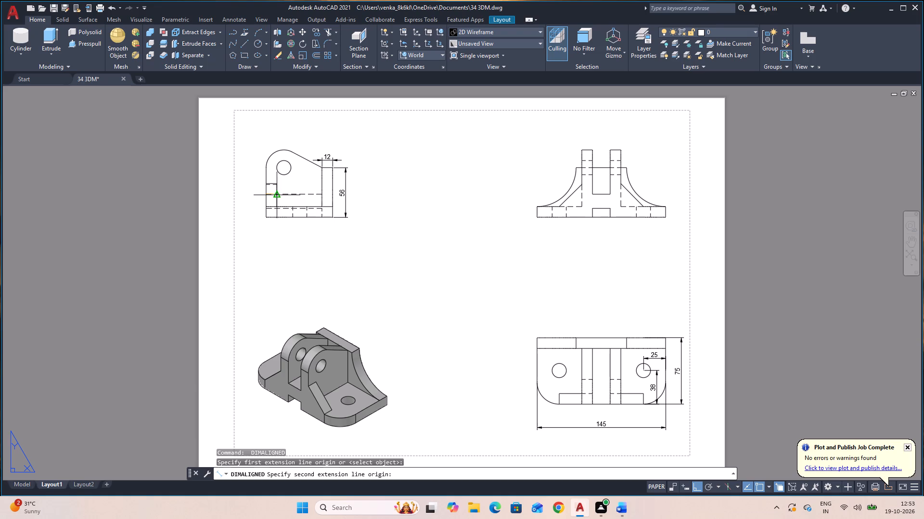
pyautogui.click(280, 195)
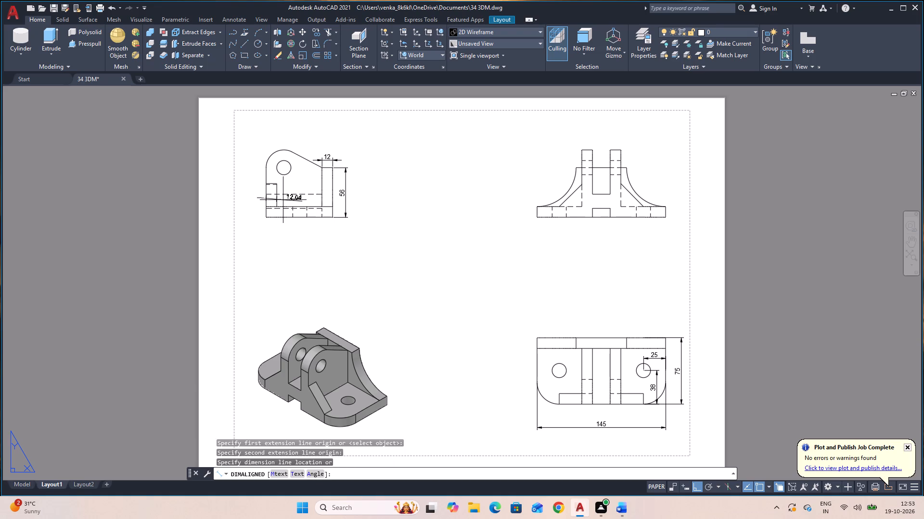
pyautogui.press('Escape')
# Add an aligned dimension for the triangular rib's thickness in the side view, placed just above the base.
pyautogui.scroll(3, 276, 199)
pyautogui.press('space')
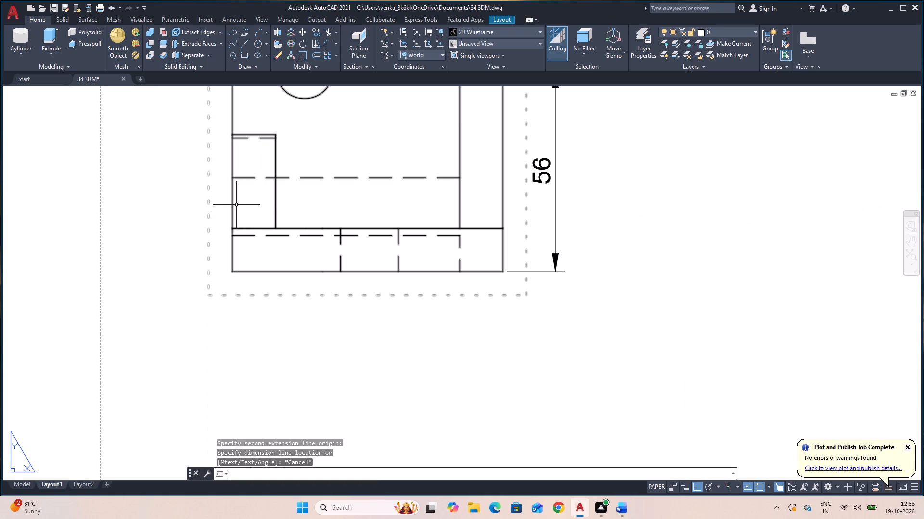
pyautogui.click(233, 229)
pyautogui.click(277, 230)
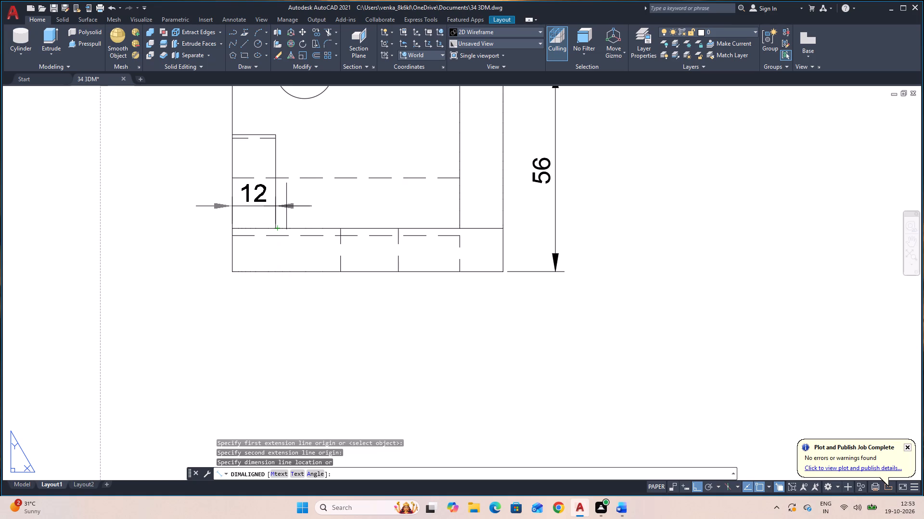
pyautogui.click(286, 206)
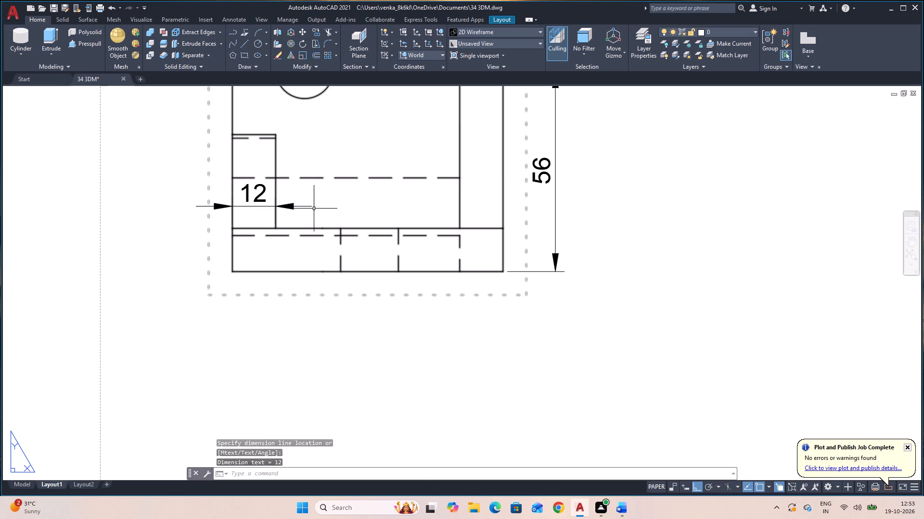
# Add a radius dimension to one rounded base corner in the plan view, placed outside the outline.
pyautogui.scroll(-3, 285, 206)
pyautogui.moveTo(364, 259); pyautogui.dragTo(354, 252, button='middle')
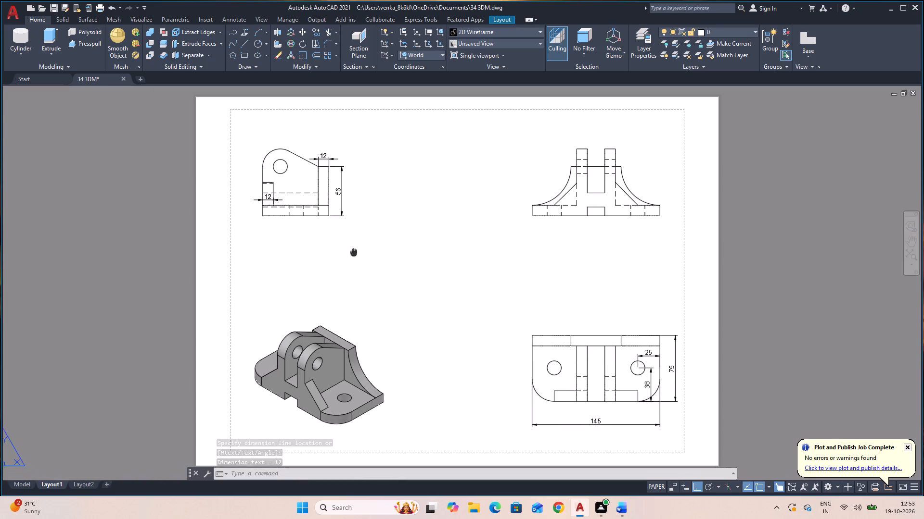
pyautogui.moveTo(354, 252); pyautogui.dragTo(352, 251, button='middle')
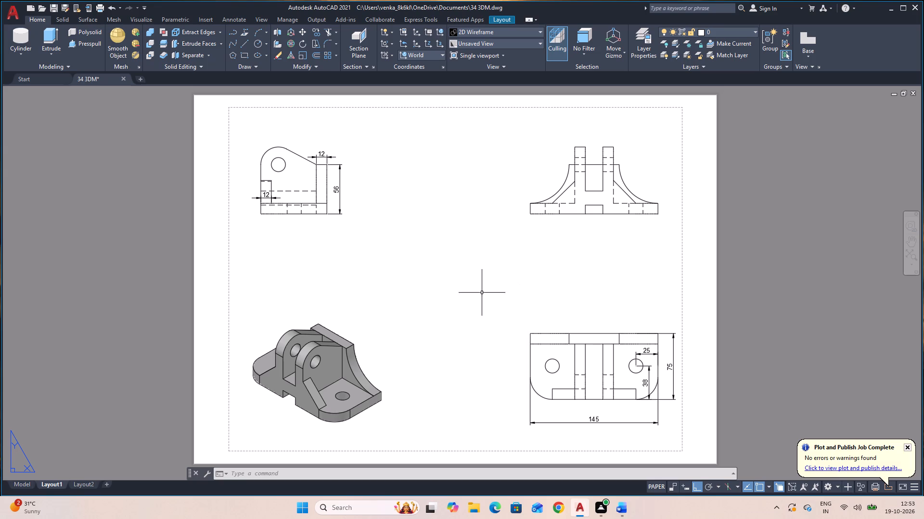
pyautogui.write('DRA')
pyautogui.press('space')
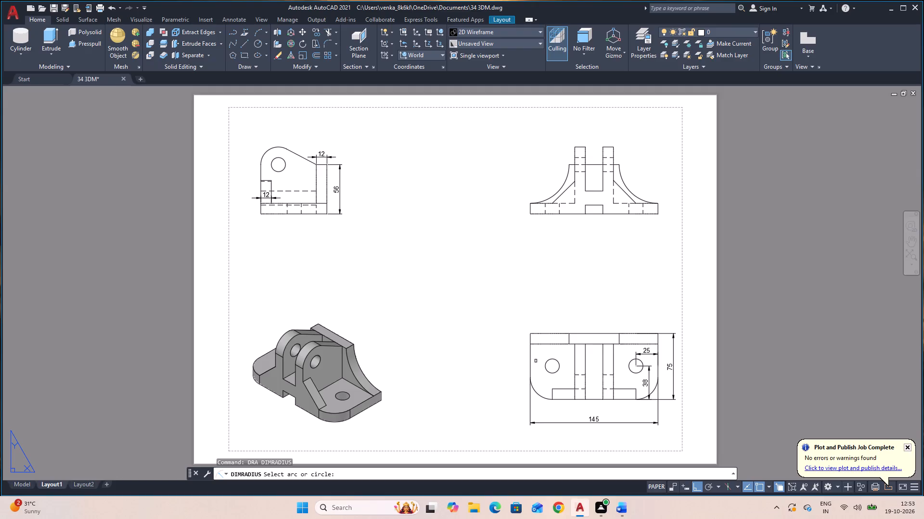
pyautogui.click(537, 394)
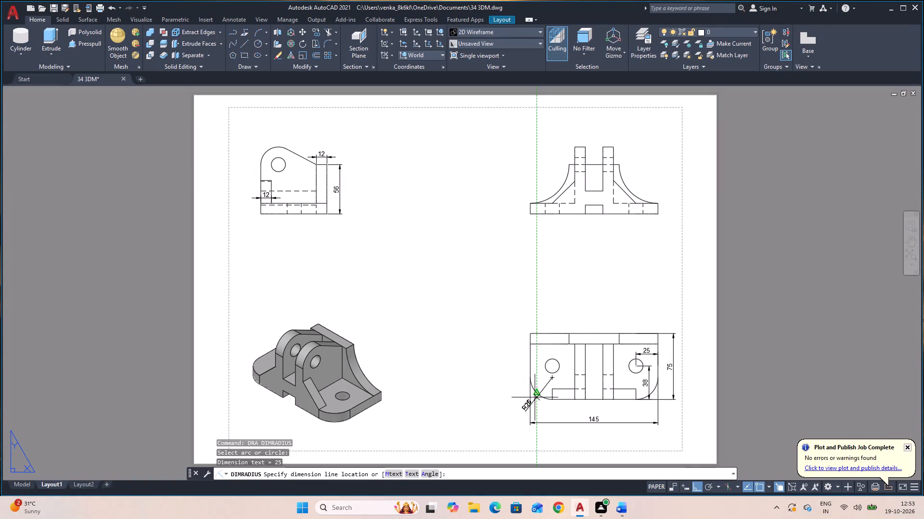
pyautogui.click(512, 421)
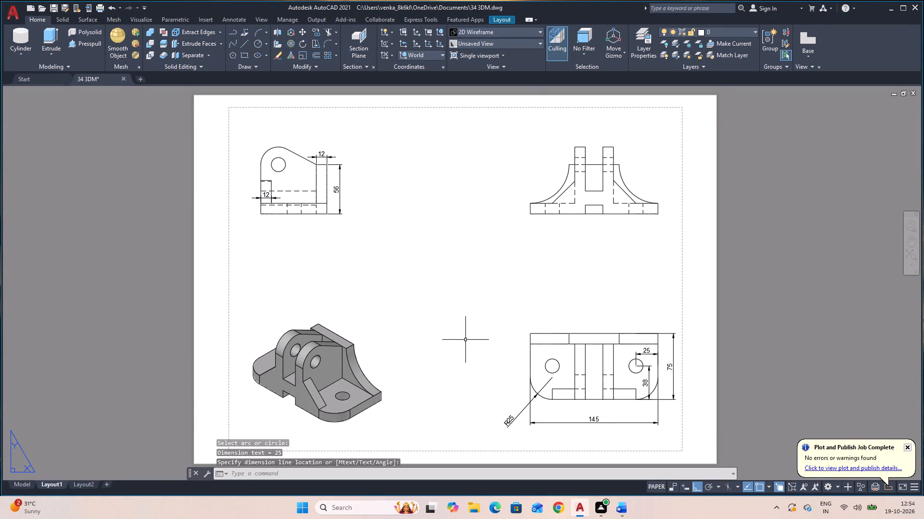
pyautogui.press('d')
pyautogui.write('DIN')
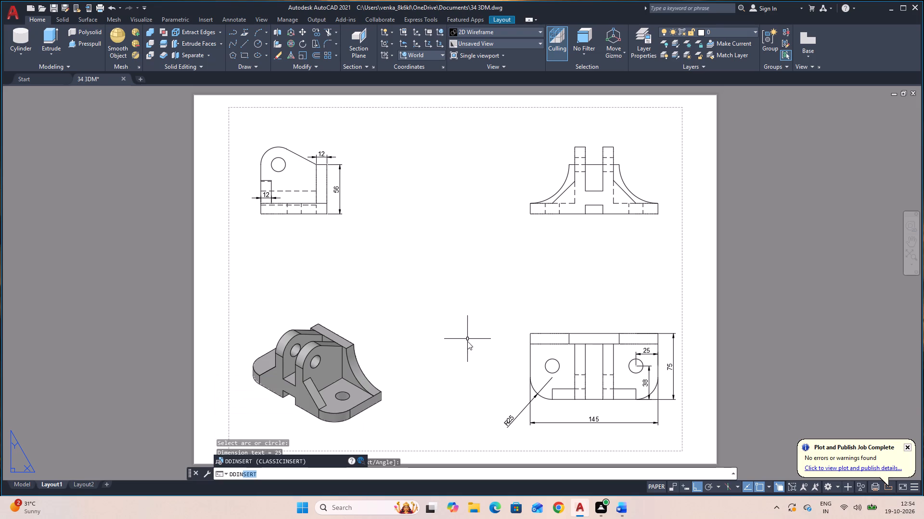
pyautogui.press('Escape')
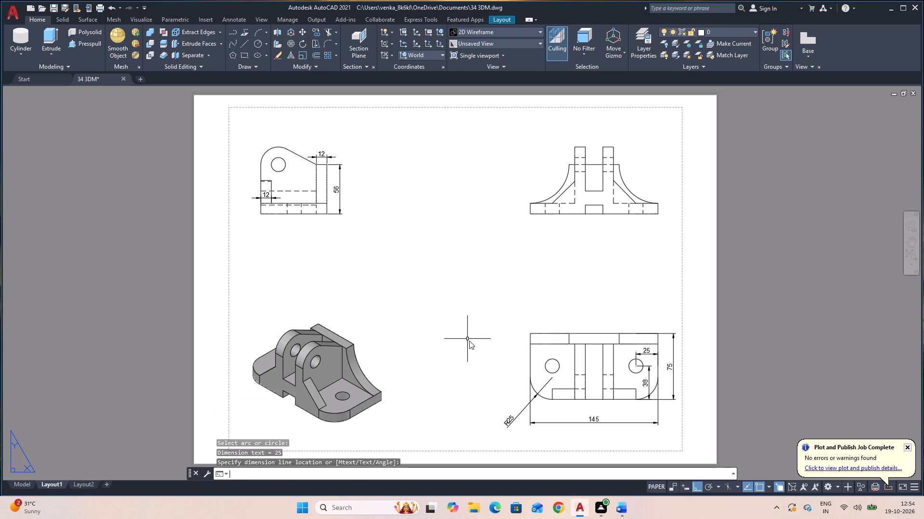
# Add diameter dimensions to a base hole in the plan view and the lug hole in the side view, placed outside the outlines.
pyautogui.write('DDI')
pyautogui.press('space')
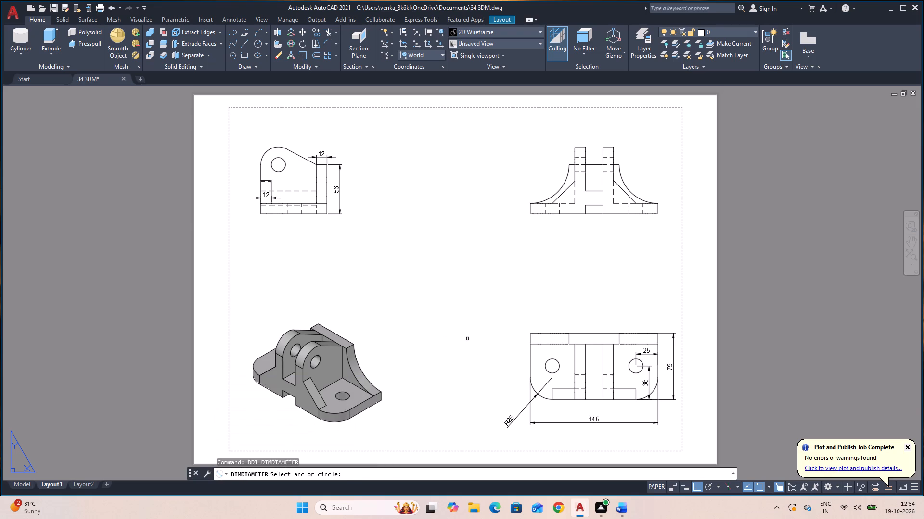
pyautogui.click(545, 366)
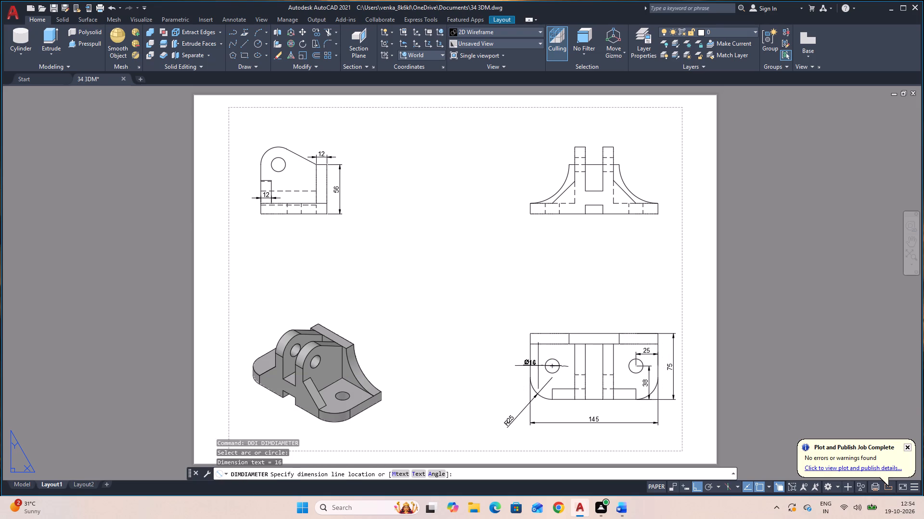
pyautogui.click(516, 367)
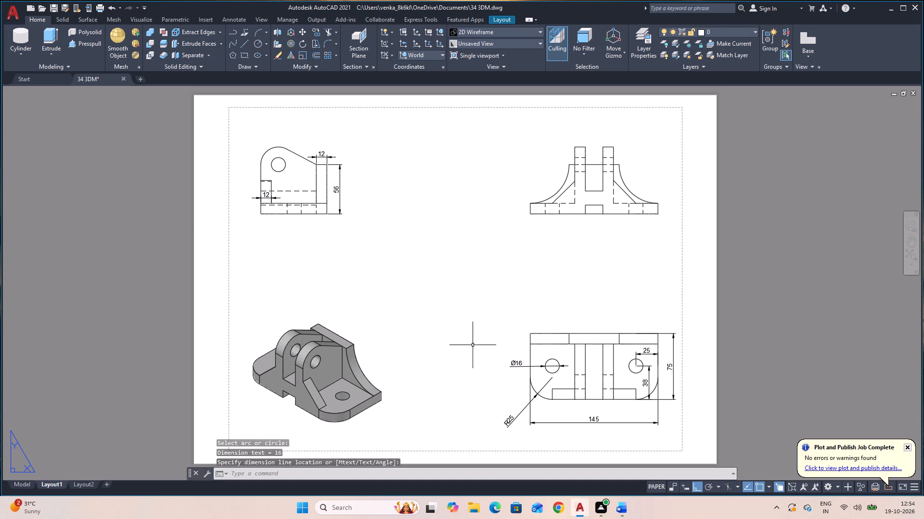
pyautogui.press('space')
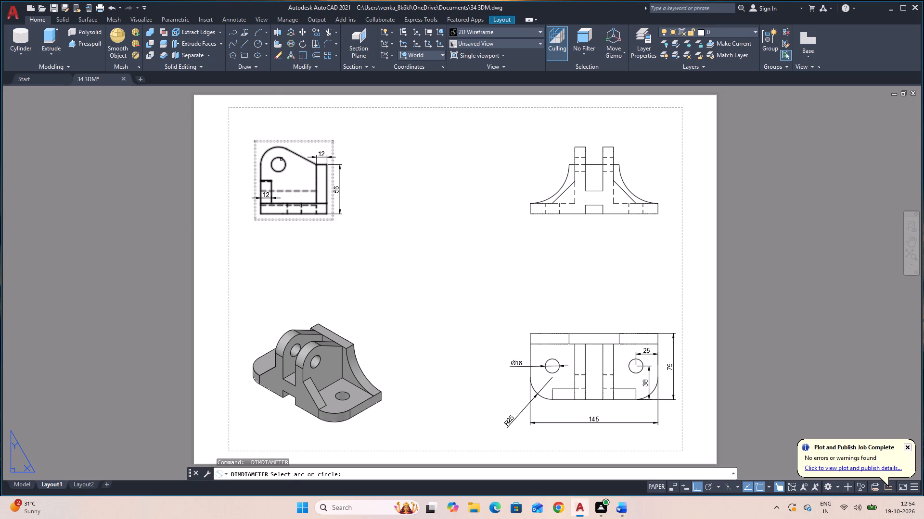
pyautogui.click(281, 159)
pyautogui.click(313, 139)
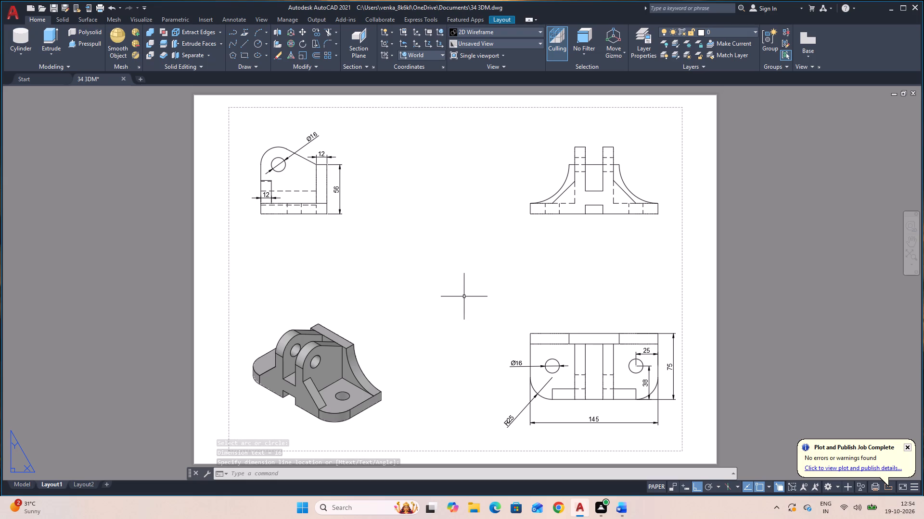
pyautogui.press('space')
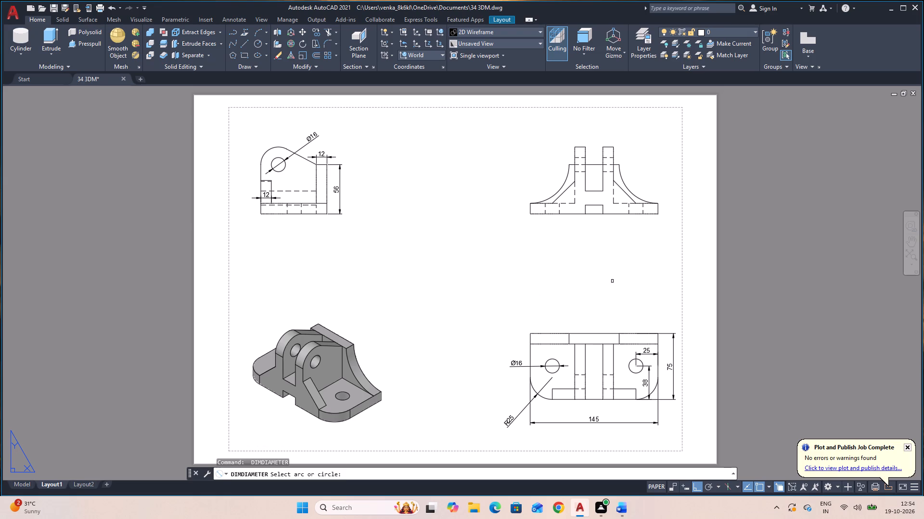
pyautogui.press('space')
# Add an aligned dimension for the height of the small rectangular slot in the base in the front view.
pyautogui.write('DA')
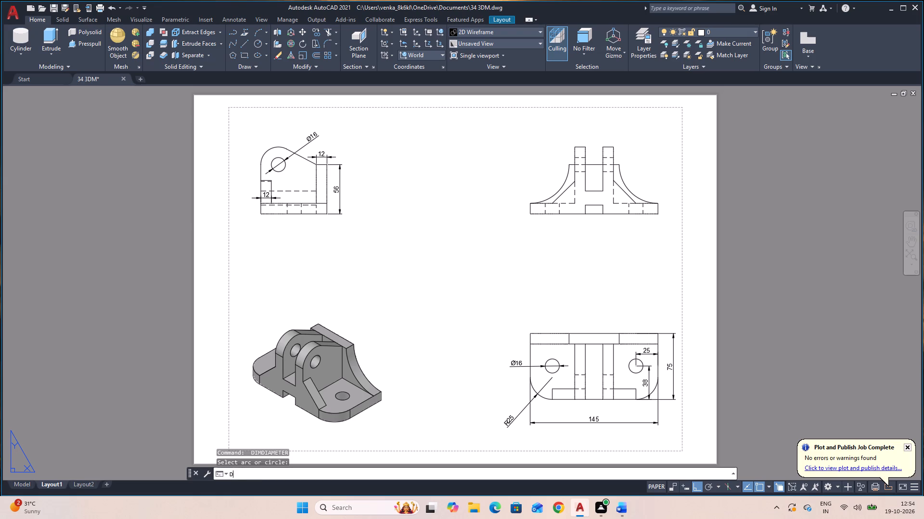
pyautogui.write('L')
pyautogui.press('space')
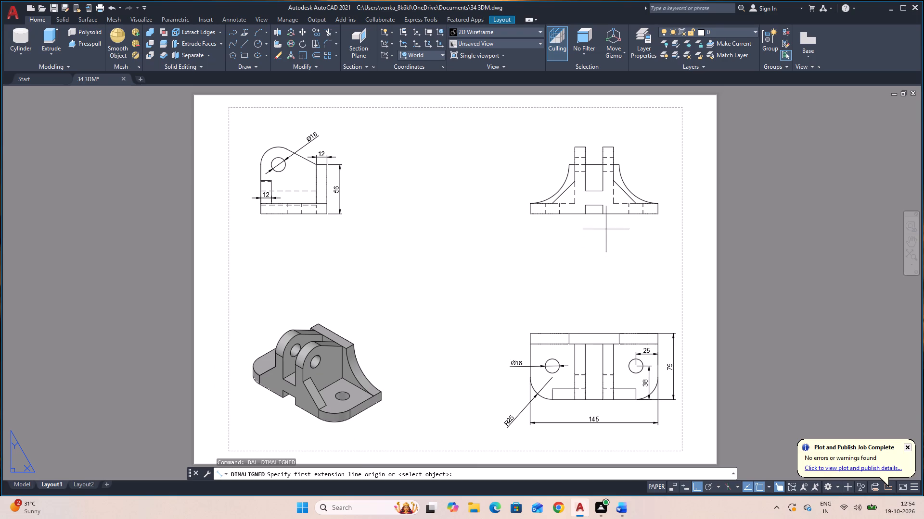
pyautogui.click(603, 212)
pyautogui.click(603, 203)
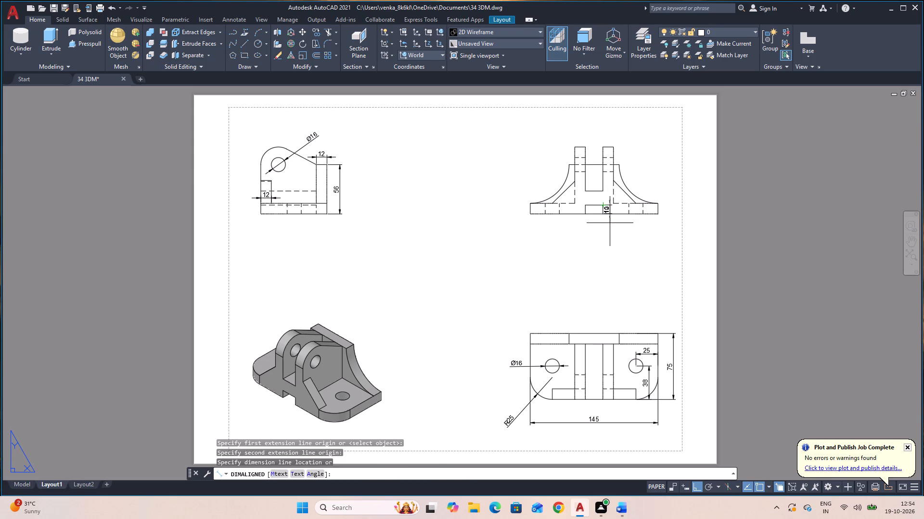
pyautogui.click(610, 223)
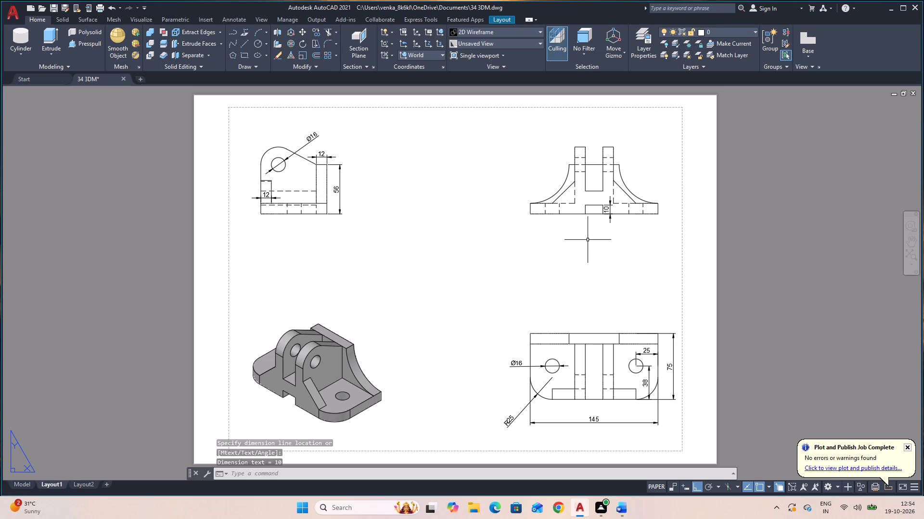
# Add an aligned dimension in the front view for the vertical distance between the gap's floor and the base slot's top edge.
pyautogui.press('space')
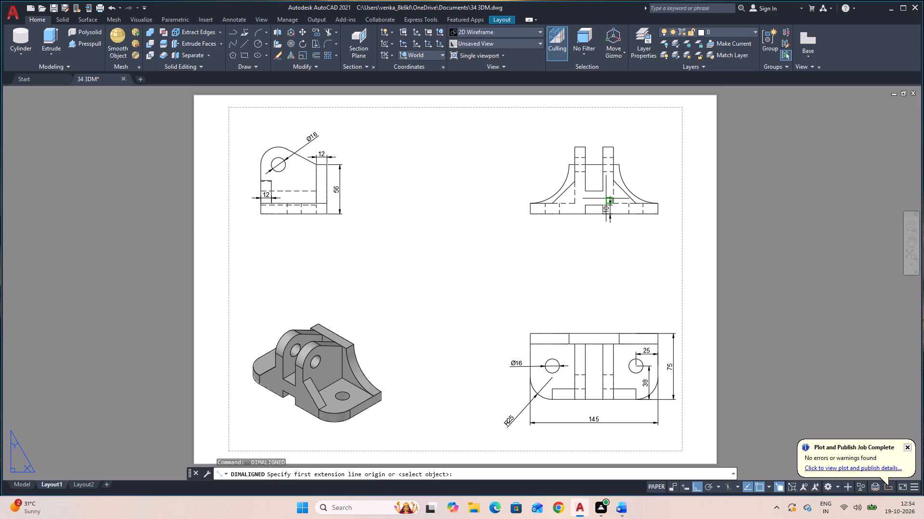
pyautogui.click(604, 192)
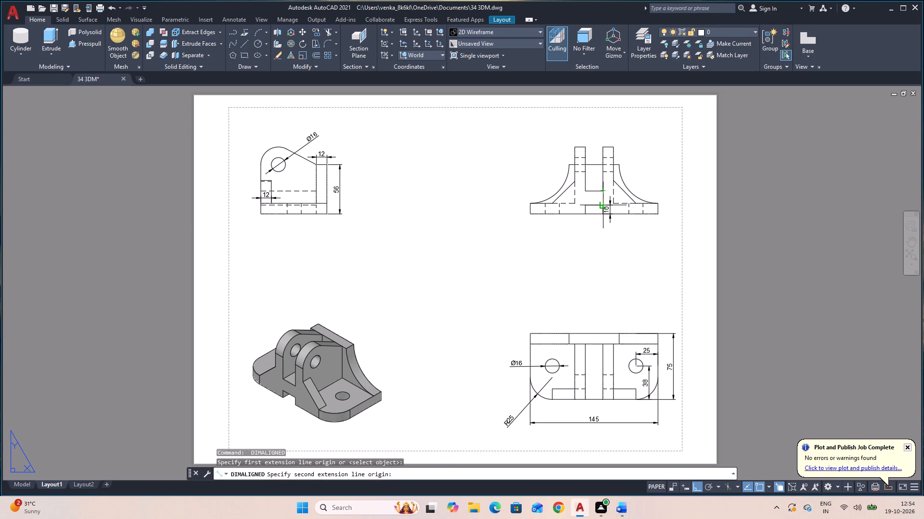
pyautogui.click(603, 205)
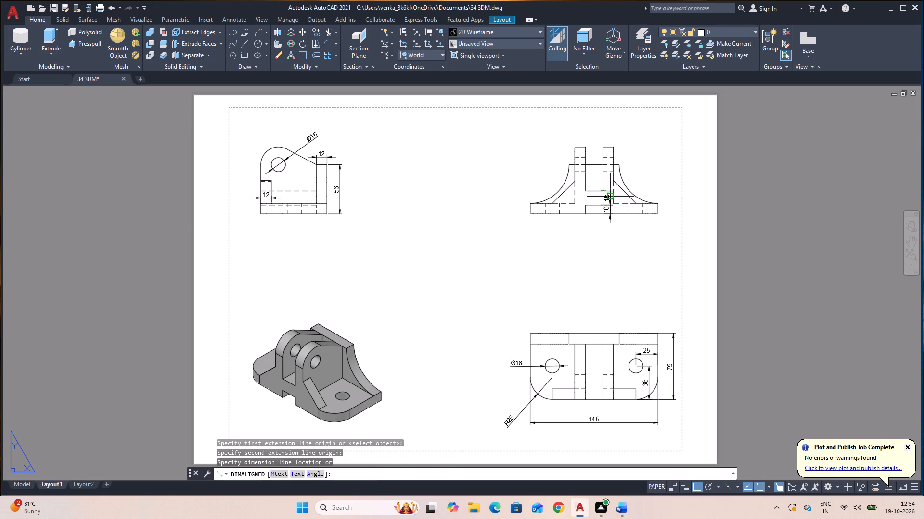
pyautogui.click(611, 261)
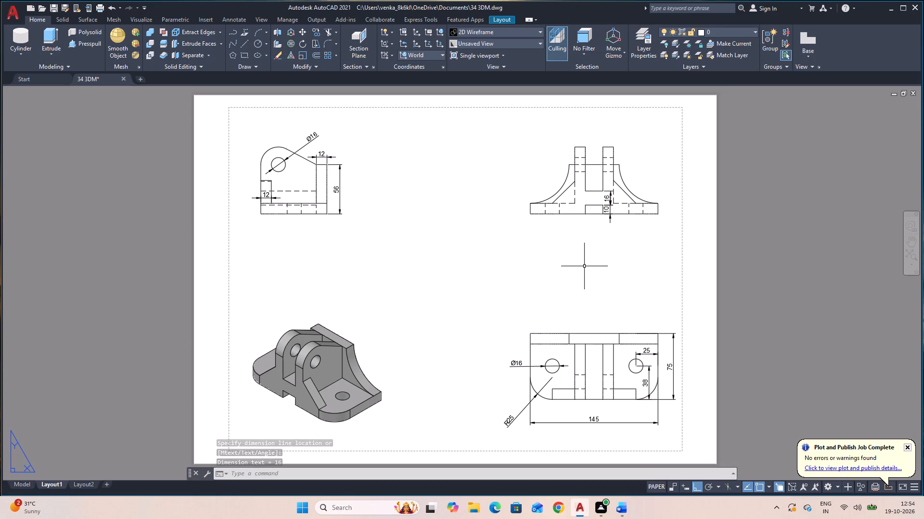
# Add an aligned dimension for the width of the small rectangular base slot in the front view, placed just above the slot.
pyautogui.press('space')
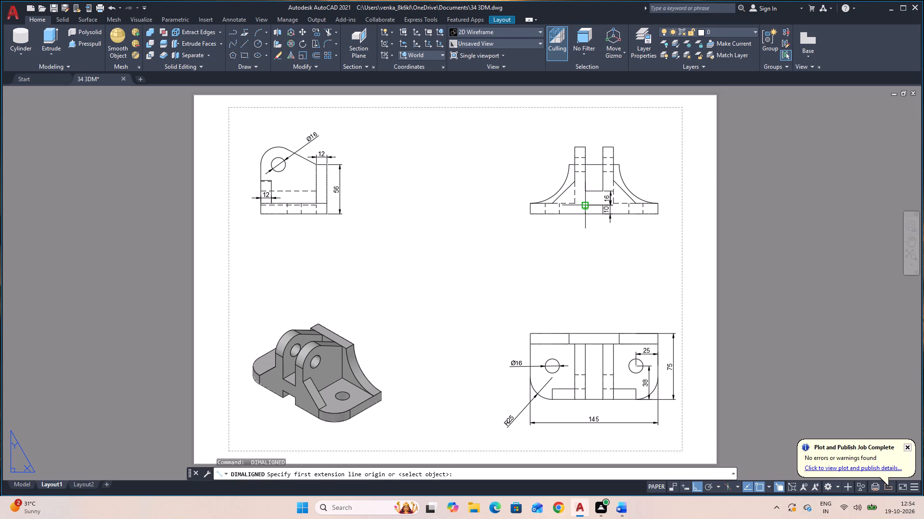
pyautogui.click(587, 205)
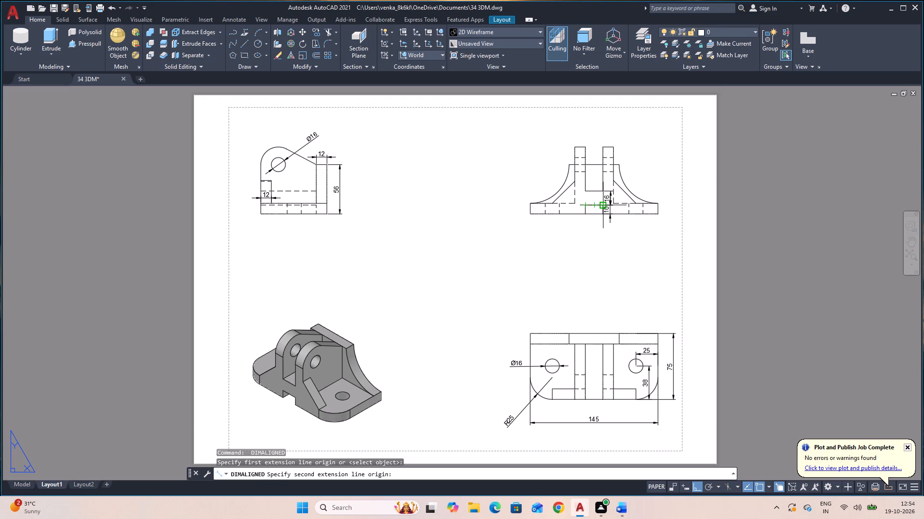
pyautogui.click(603, 207)
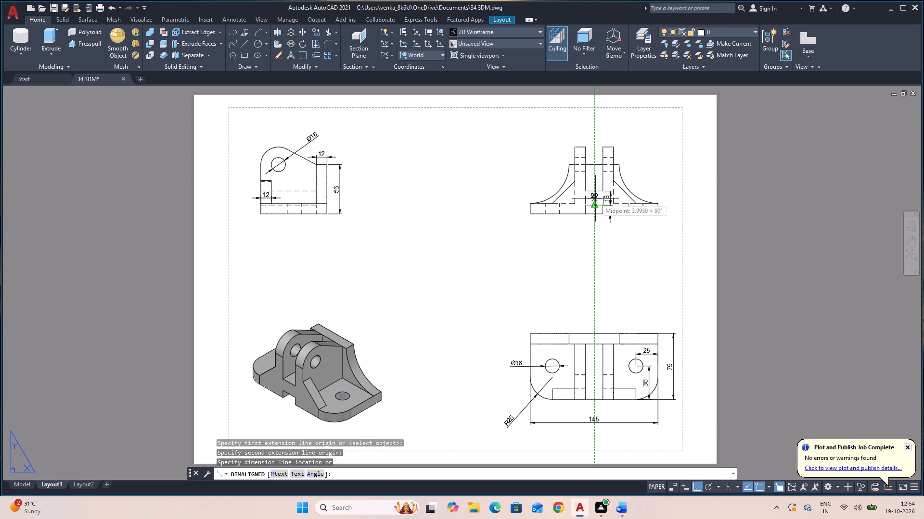
pyautogui.click(497, 199)
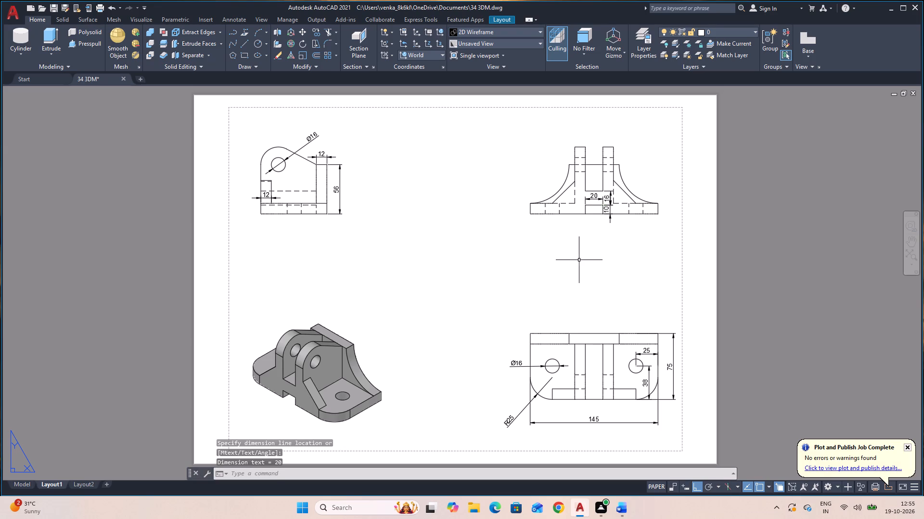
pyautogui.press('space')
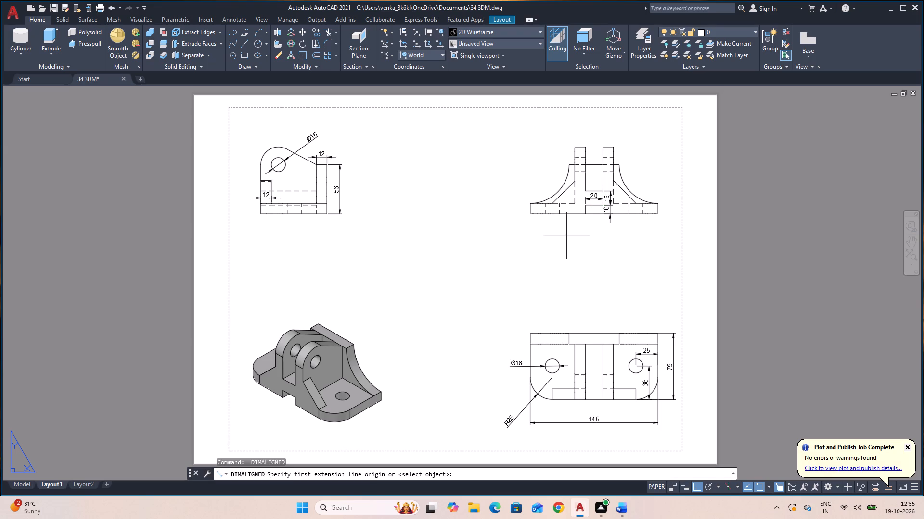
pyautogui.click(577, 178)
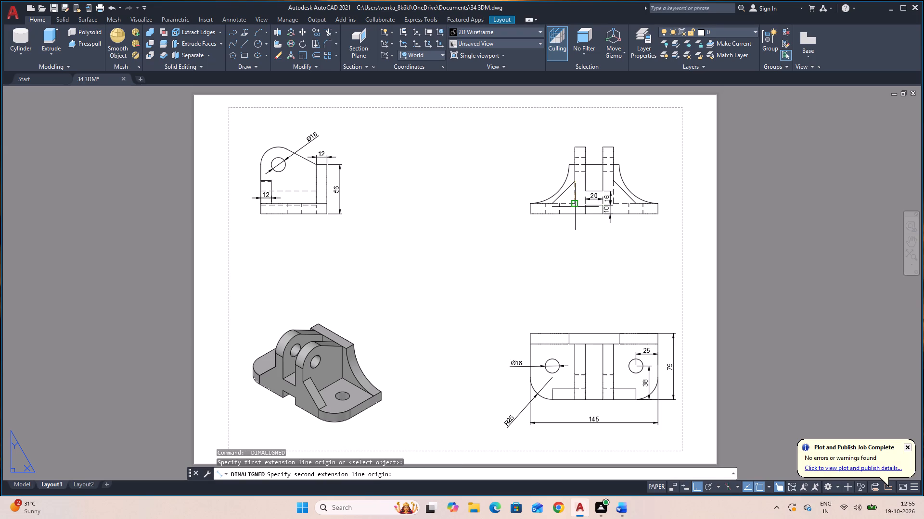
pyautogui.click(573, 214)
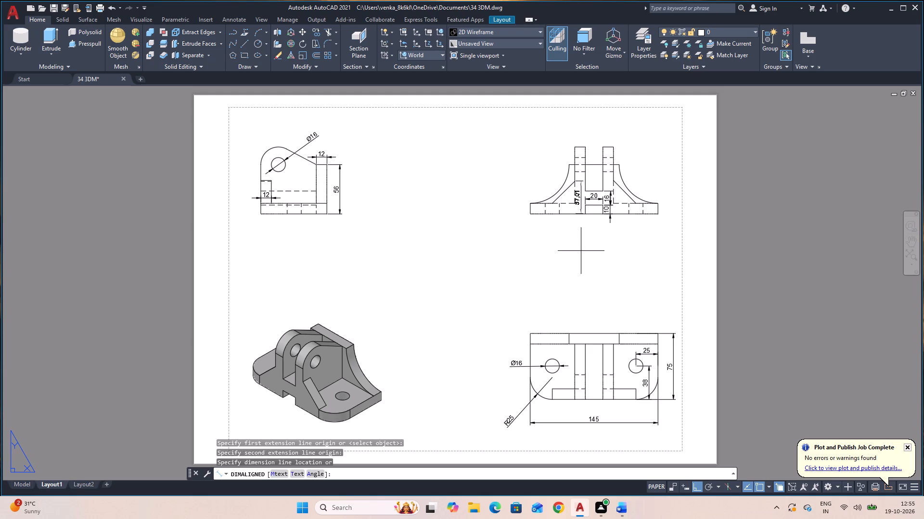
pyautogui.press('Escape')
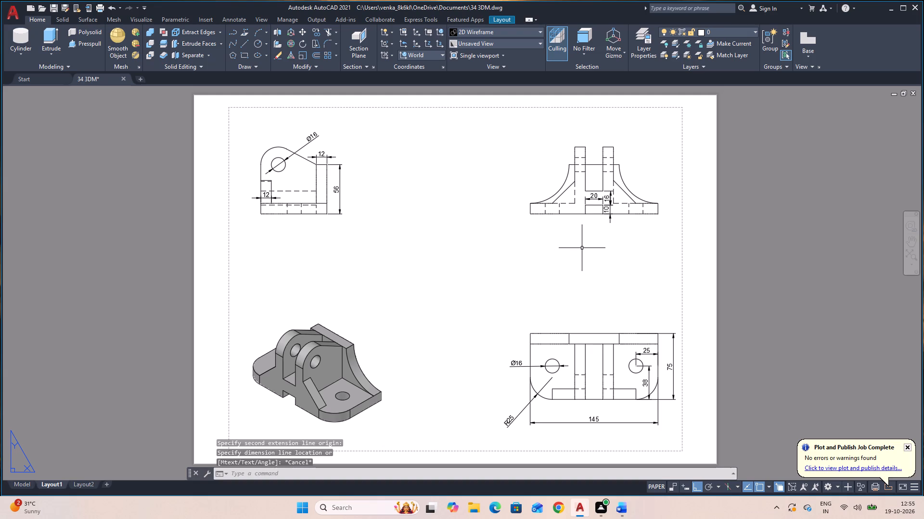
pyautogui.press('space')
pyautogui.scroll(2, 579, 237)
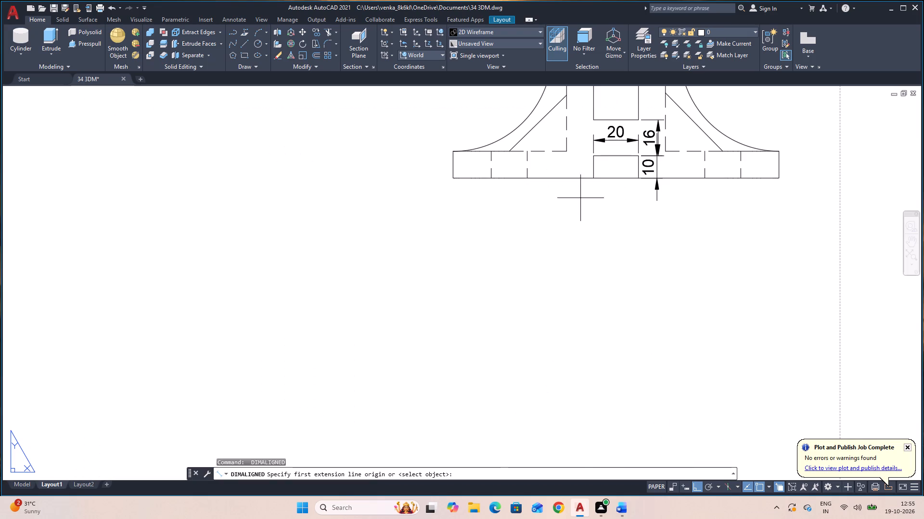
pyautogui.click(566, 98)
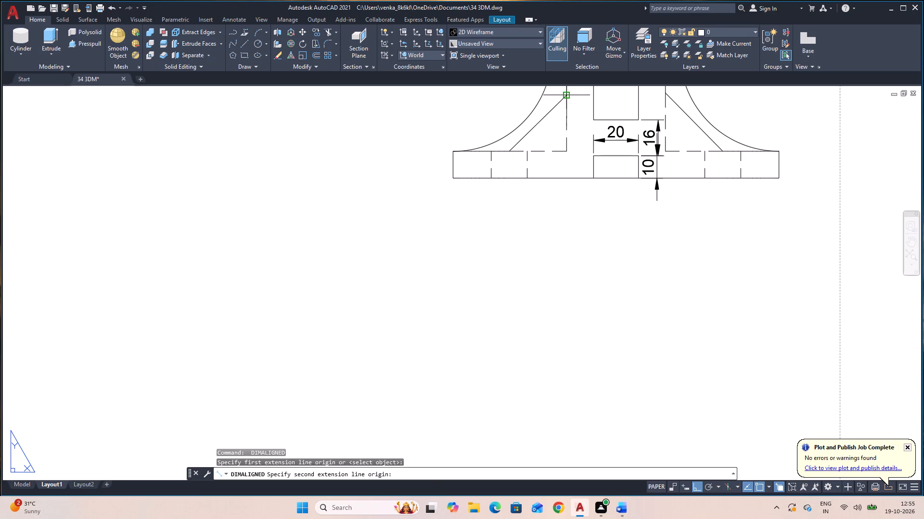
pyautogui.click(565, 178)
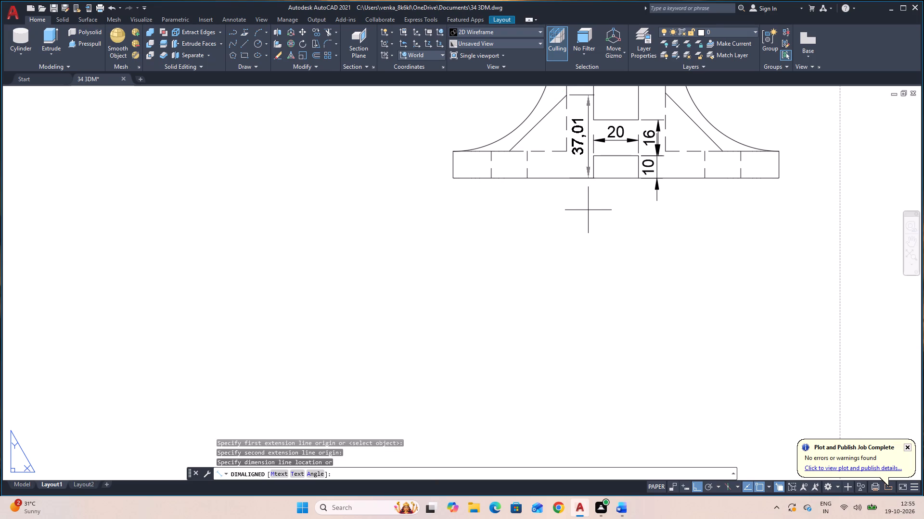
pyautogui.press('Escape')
# Add aligned dimensions for the thickness of both upright lugs in the front view, placed just above their top edges.
pyautogui.scroll(-2, 587, 211)
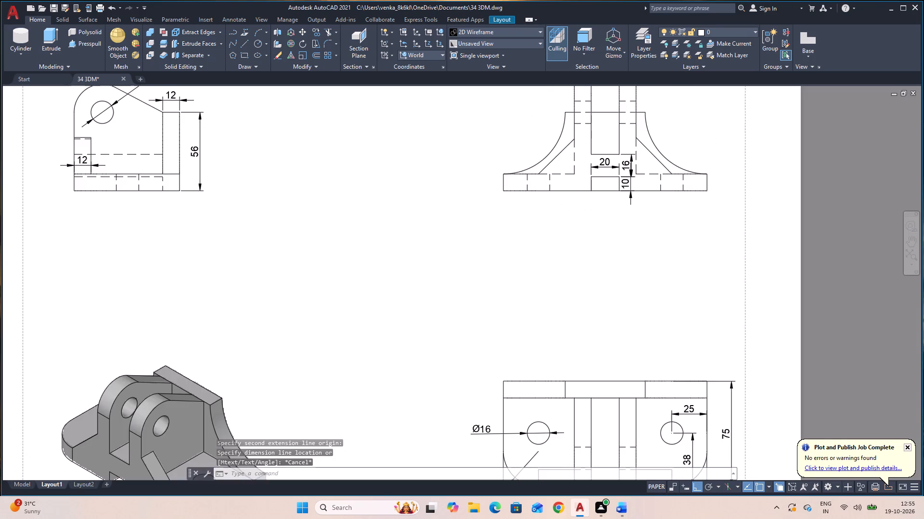
pyautogui.moveTo(571, 241); pyautogui.dragTo(569, 214, button='middle')
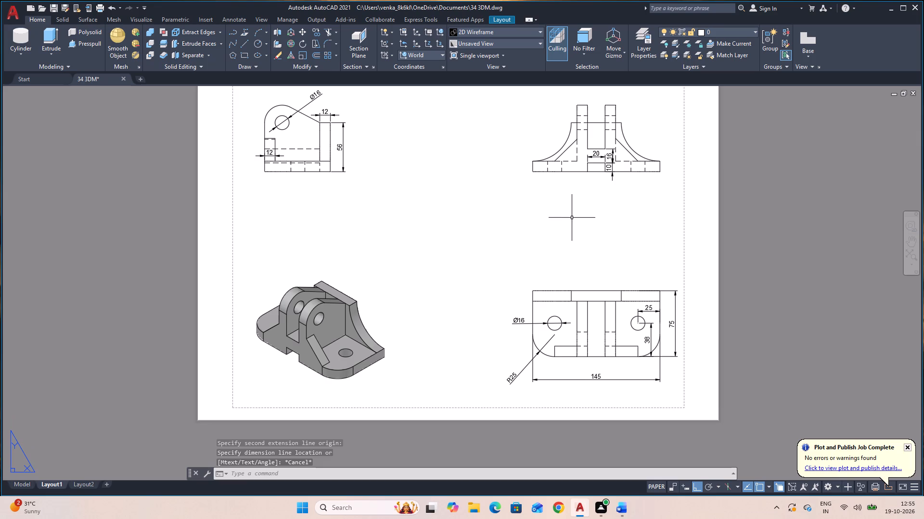
pyautogui.moveTo(573, 222); pyautogui.dragTo(568, 261, button='middle')
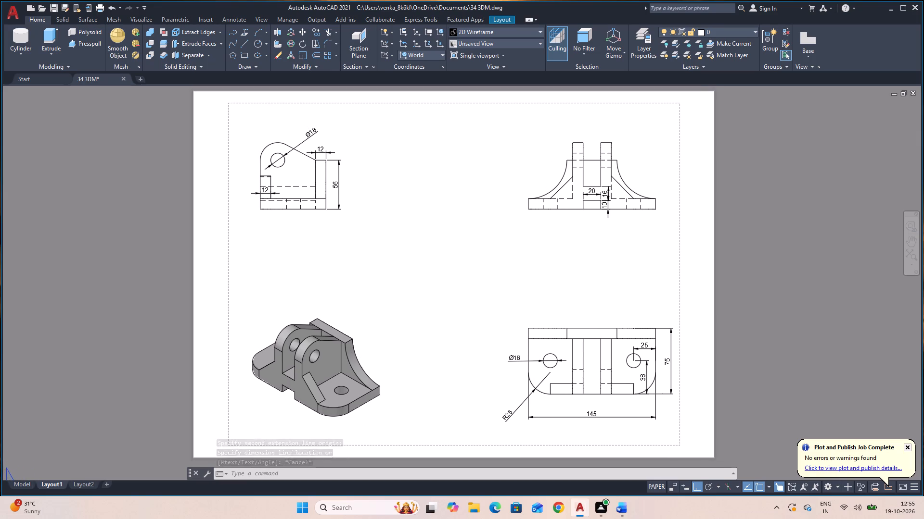
pyautogui.moveTo(568, 261); pyautogui.dragTo(569, 266, button='middle')
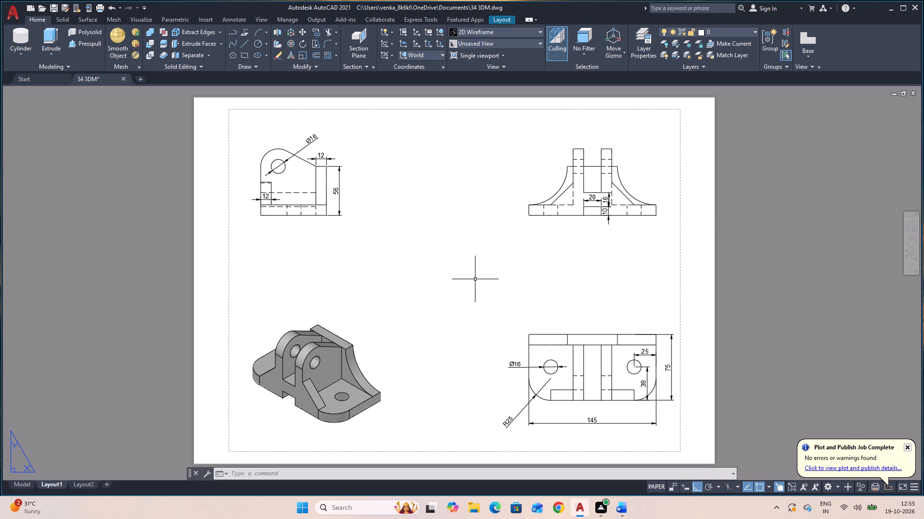
pyautogui.press('space')
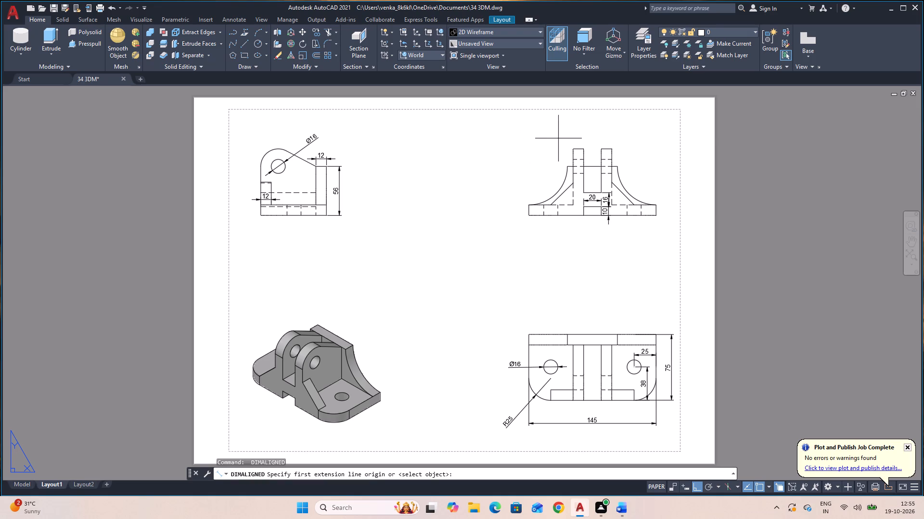
pyautogui.click(573, 147)
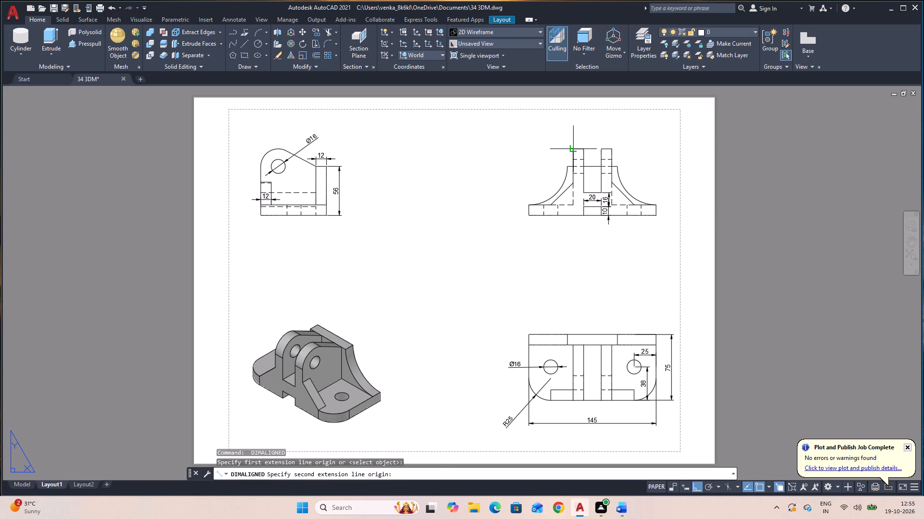
pyautogui.click(584, 149)
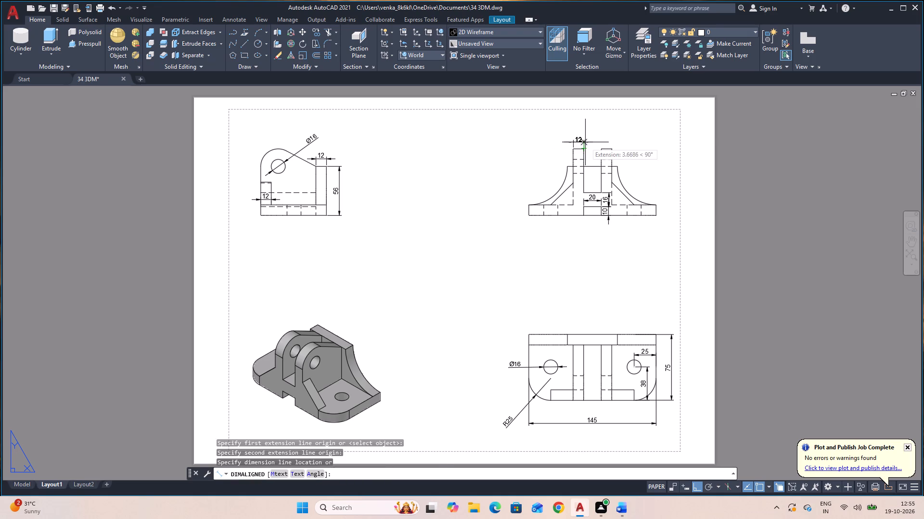
pyautogui.click(585, 142)
pyautogui.press('space')
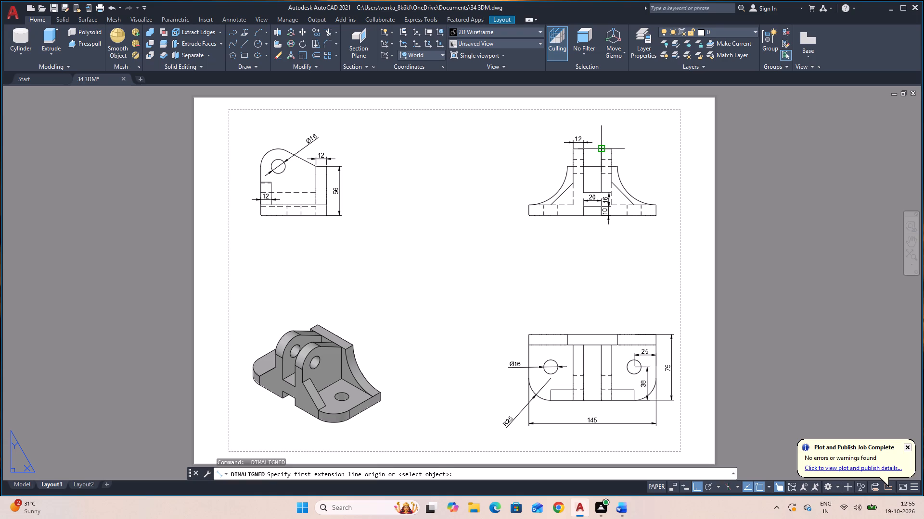
pyautogui.click(602, 147)
pyautogui.click(613, 148)
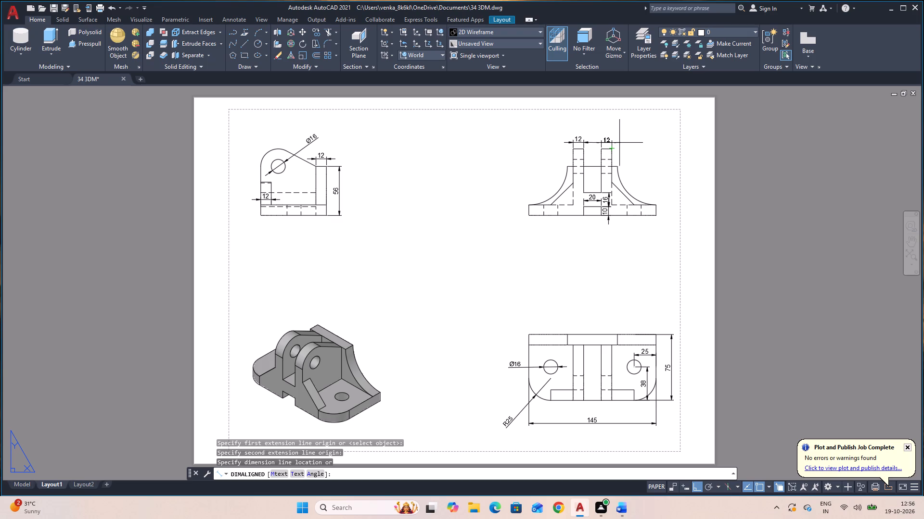
pyautogui.click(619, 143)
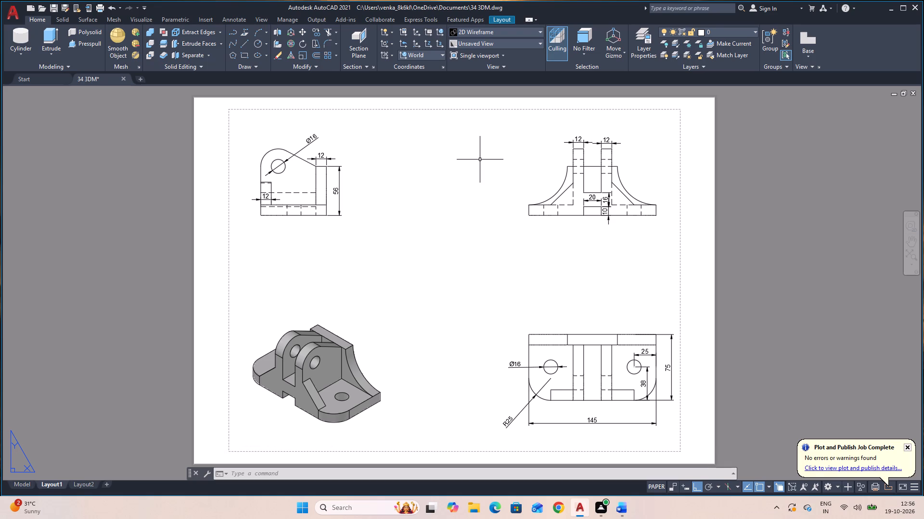
# Add an aligned dimension in the side view from the lug hole's centre to the base's top edge, placed outside the lug-side outline.
pyautogui.press('space')
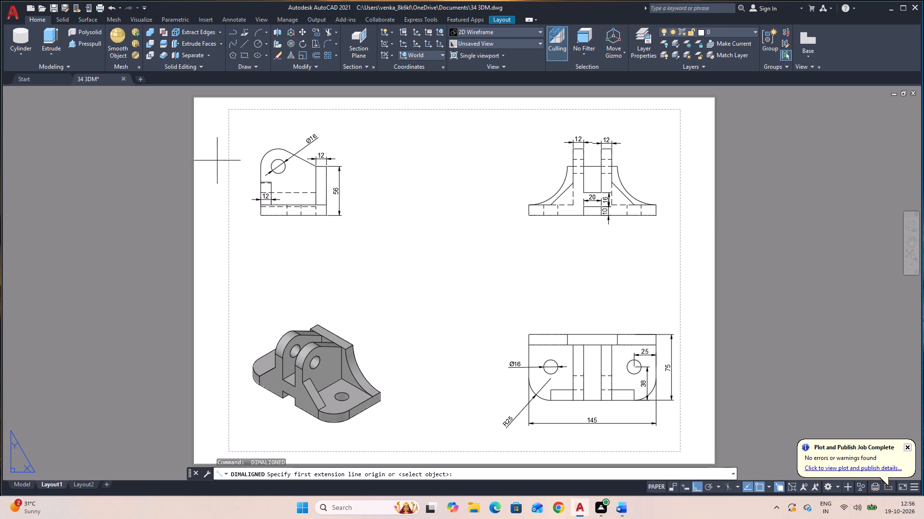
pyautogui.click(279, 167)
pyautogui.click(280, 207)
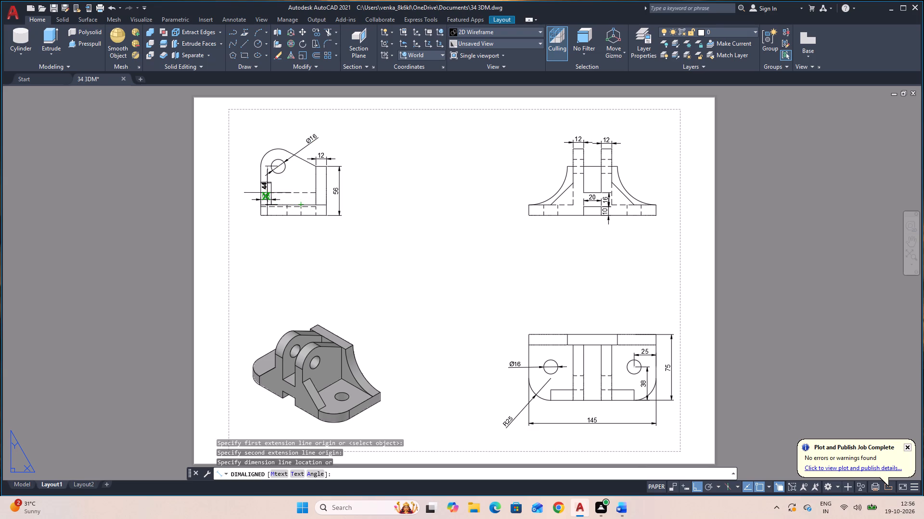
pyautogui.click(246, 194)
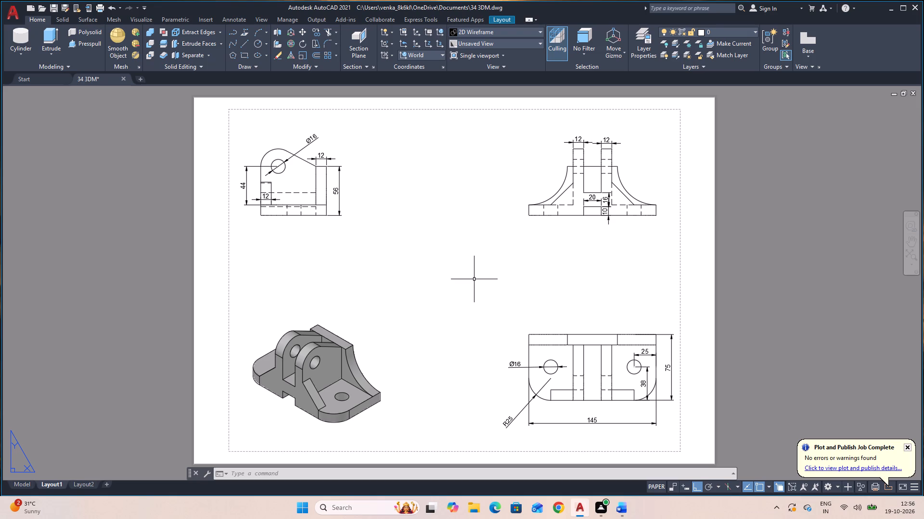
# Plot Layout1 with DWG To PDF.pc3 and monochrome.ctb, using a Window area just outside the dashed printable border, centred on the sheet.
pyautogui.hotkey('ctrl', 'p')
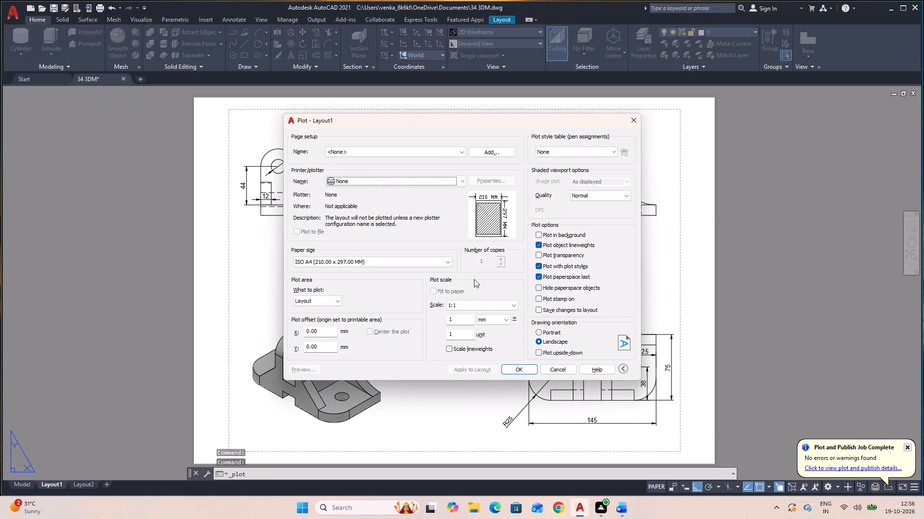
pyautogui.click(432, 181)
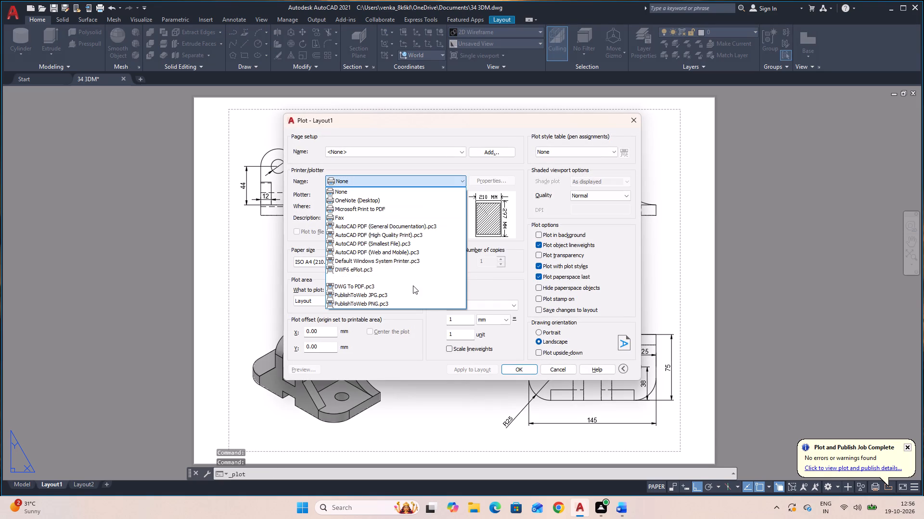
pyautogui.click(413, 285)
pyautogui.click(594, 153)
pyautogui.click(582, 203)
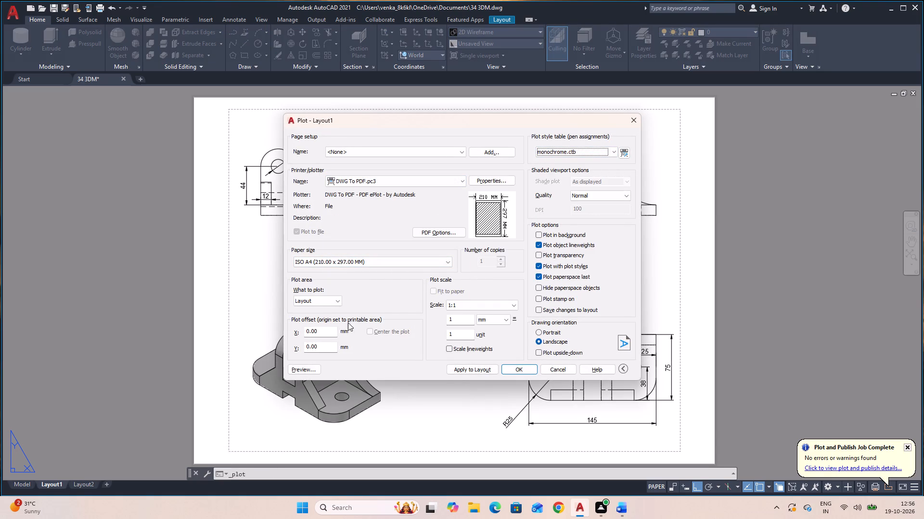
pyautogui.click(336, 304)
pyautogui.click(332, 326)
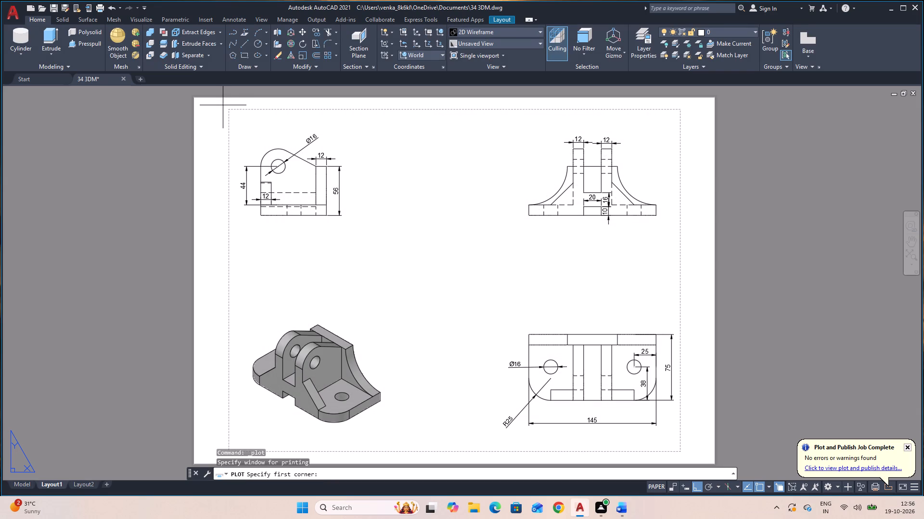
pyautogui.click(223, 104)
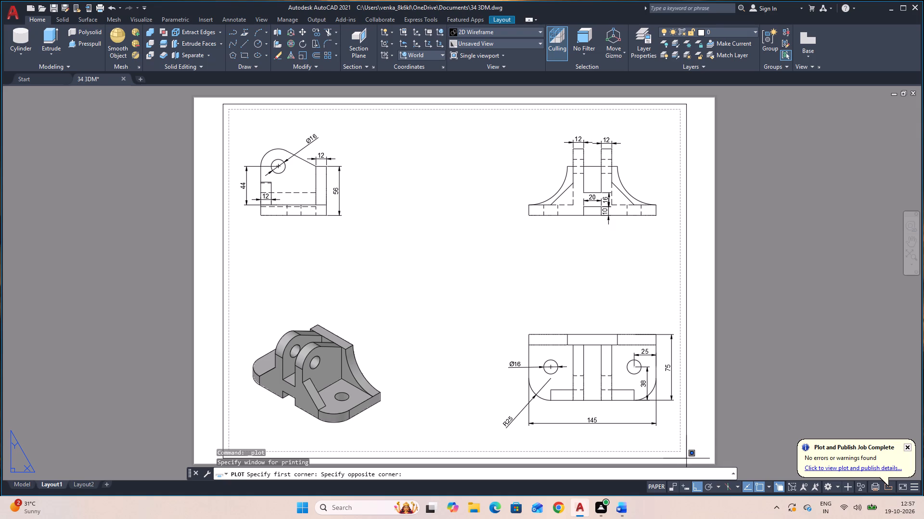
pyautogui.click(686, 458)
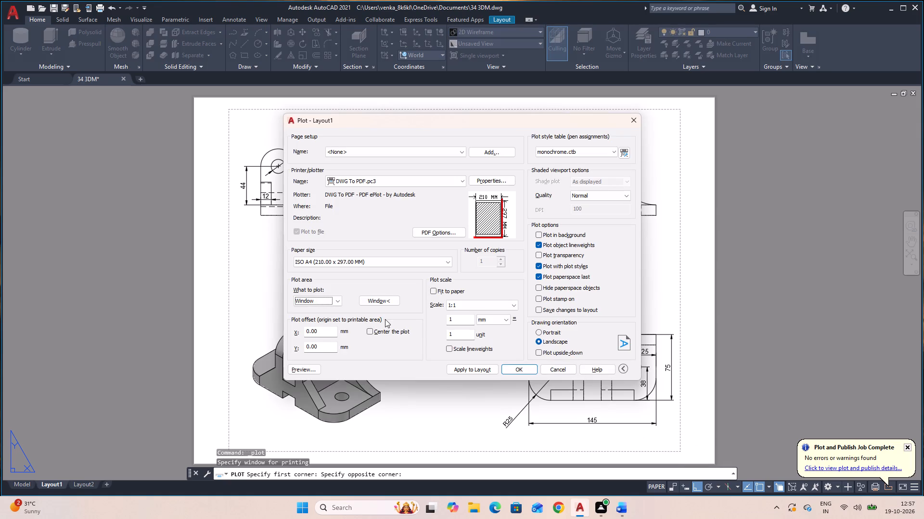
pyautogui.click(388, 334)
pyautogui.click(515, 368)
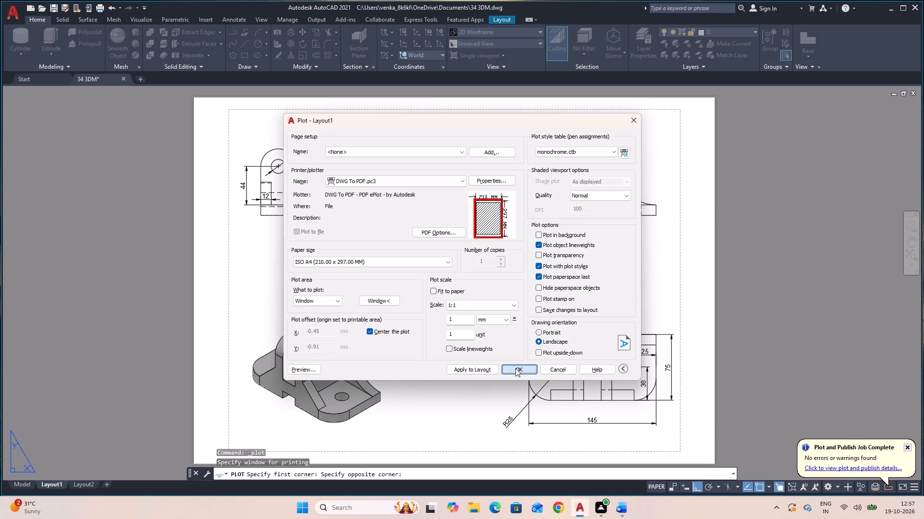
# Save the plotted PDF as 34 3DM in the Documents folder and close the PDF preview that opens.
pyautogui.click(484, 346)
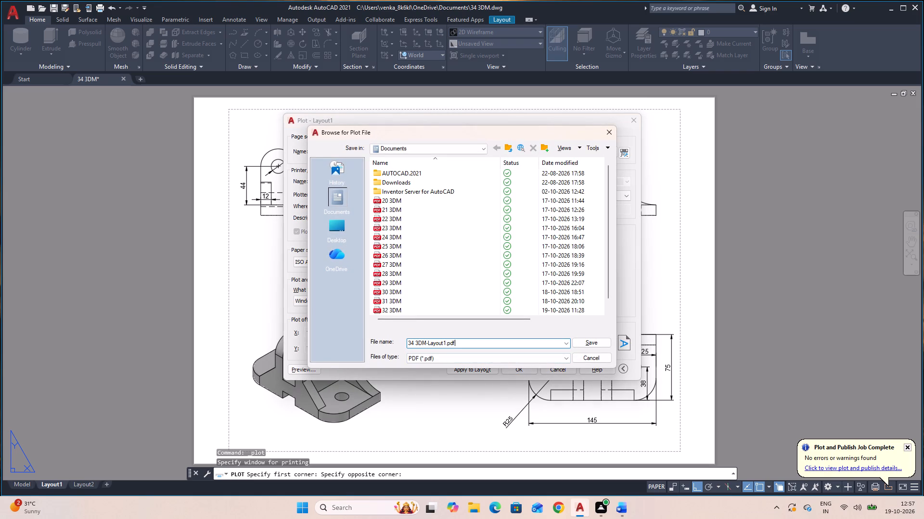
pyautogui.press('BackSpace')
pyautogui.press('BackSpace')
pyautogui.press('BackSpace')
pyautogui.press('BackSpace')
pyautogui.press('BackSpace')
pyautogui.press('BackSpace')
pyautogui.press('BackSpace')
pyautogui.press('BackSpace')
pyautogui.press('BackSpace')
pyautogui.press('BackSpace')
pyautogui.press('BackSpace')
pyautogui.press('BackSpace')
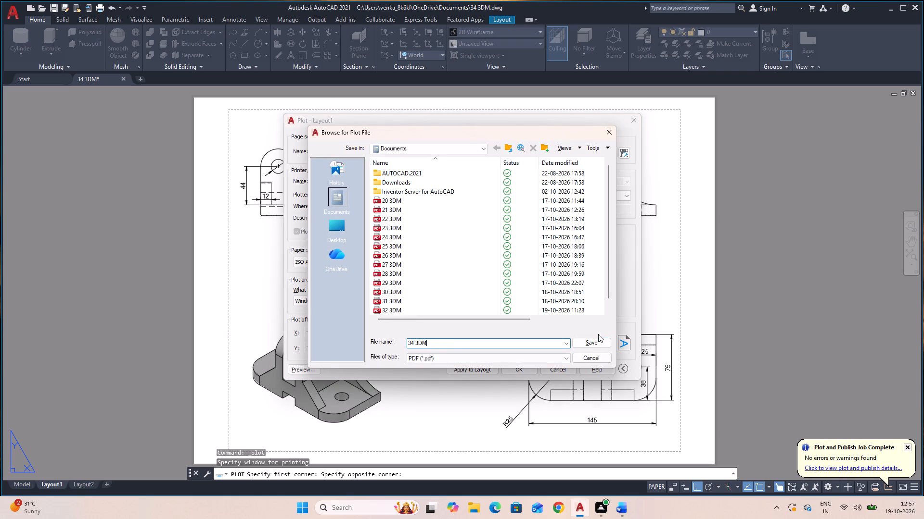
pyautogui.click(591, 340)
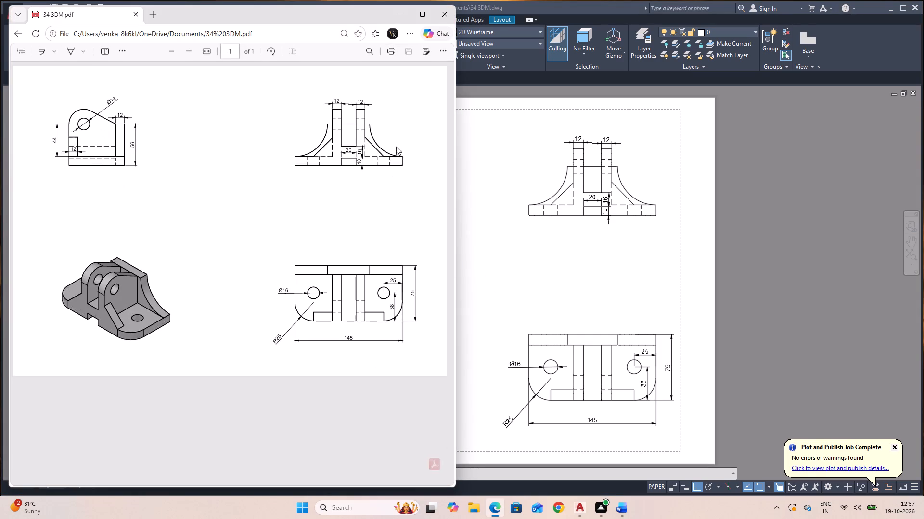
pyautogui.click(444, 17)
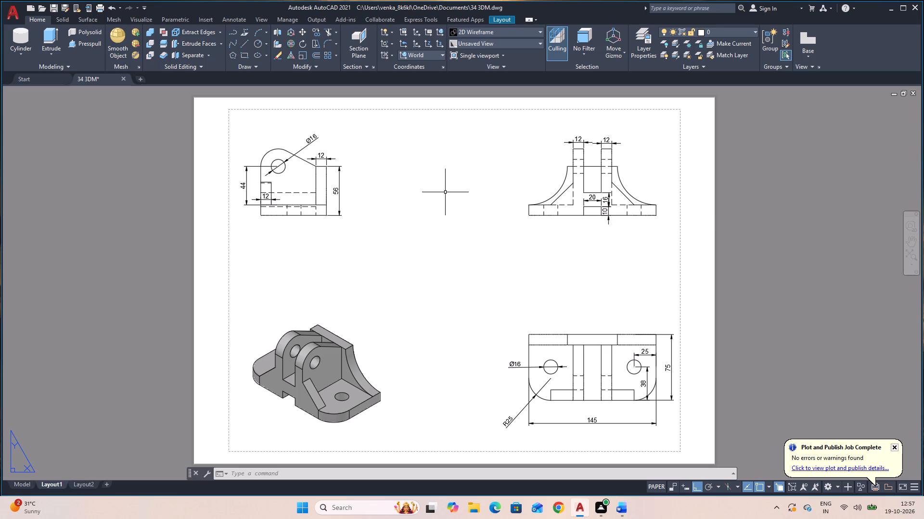
# Add a radius dimension to the left concave arc in the front view, placed just outside the curve.
pyautogui.write('DR')
pyautogui.write('A')
pyautogui.press('space')
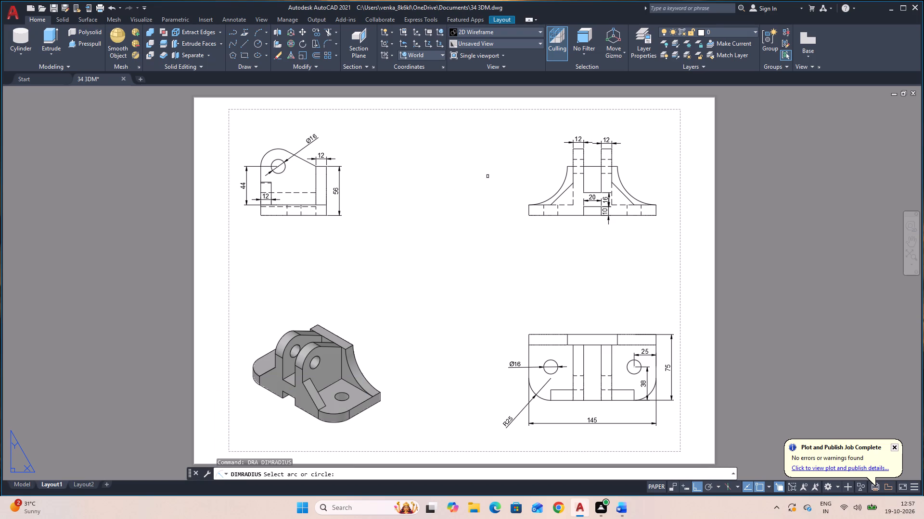
pyautogui.click(559, 191)
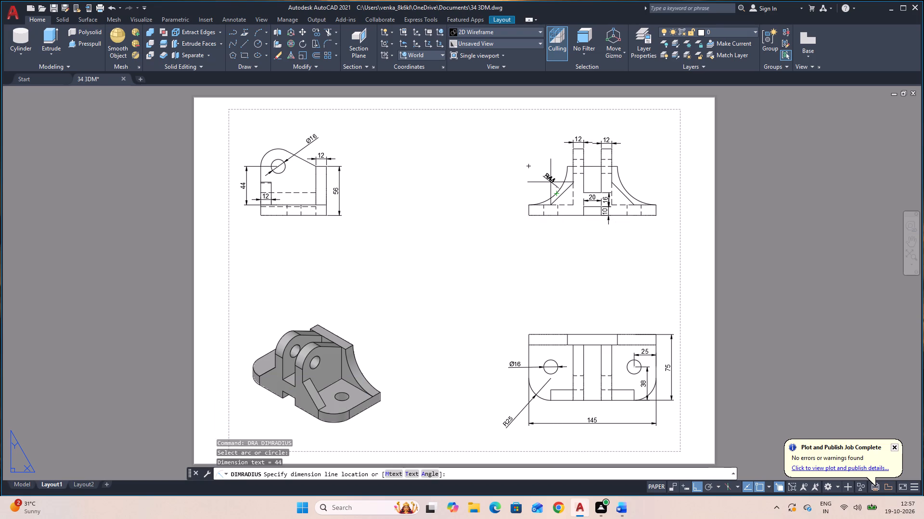
pyautogui.click(546, 184)
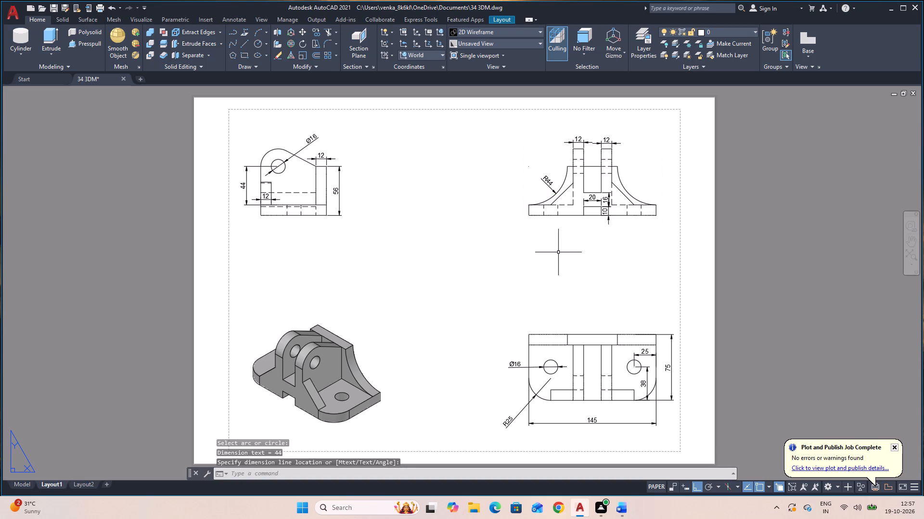